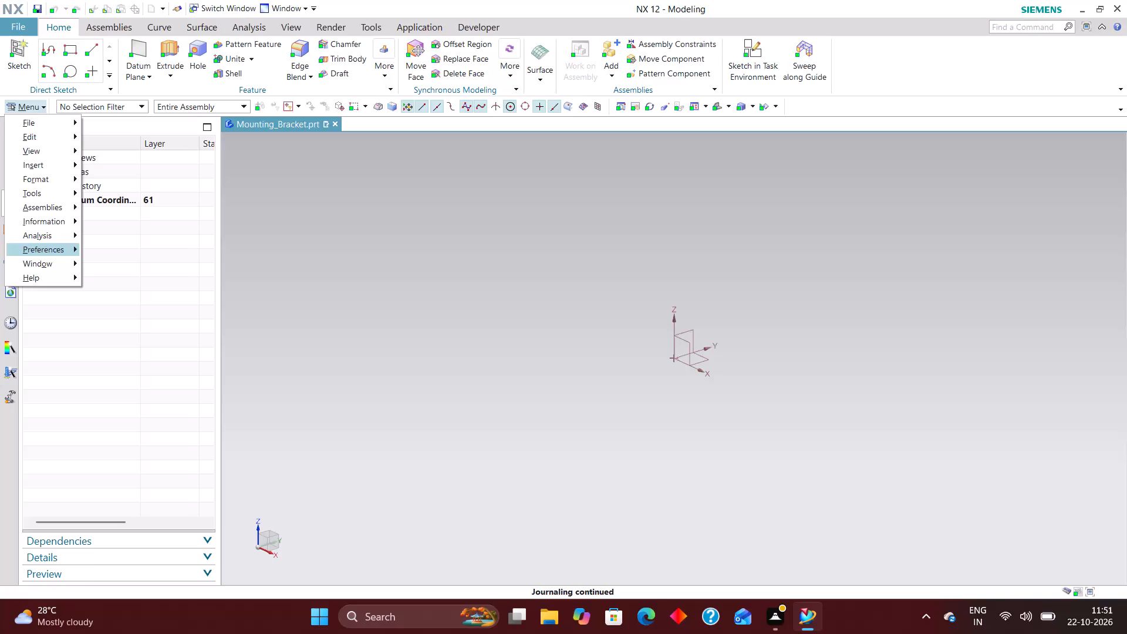
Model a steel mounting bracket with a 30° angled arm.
Configure the sketch preferences: disable Display Auto Dimensions and Continuous Auto Dimensioning, and set the dimension label to Value.
{"action": "left_click", "coordinate": [44, 123]}
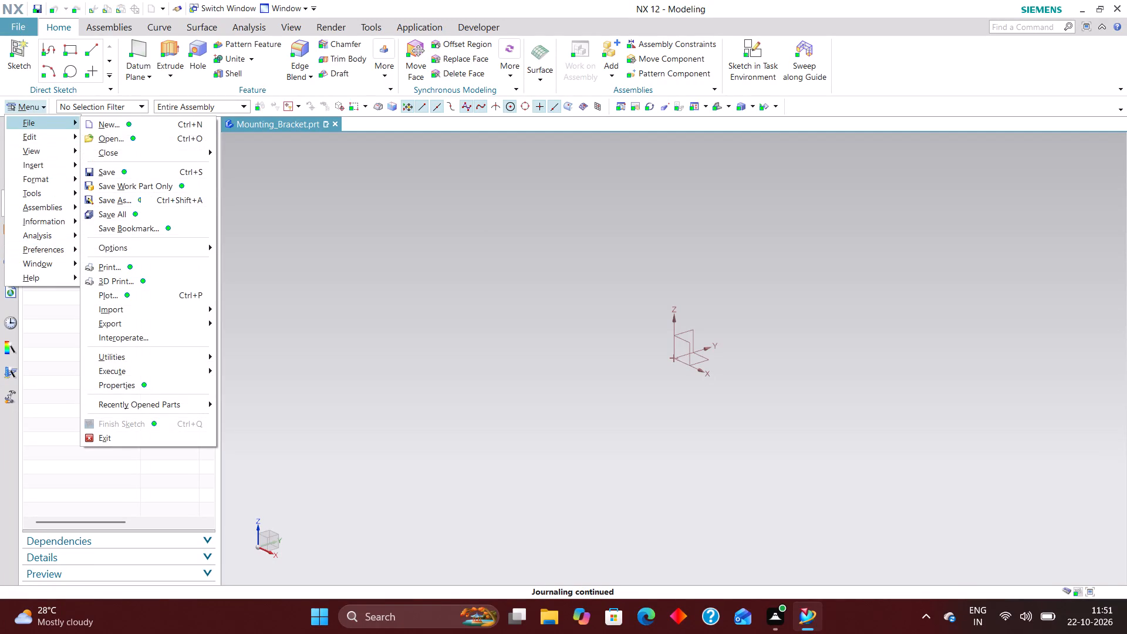
{"action": "left_click", "coordinate": [56, 254]}
{"action": "left_click", "coordinate": [112, 252]}
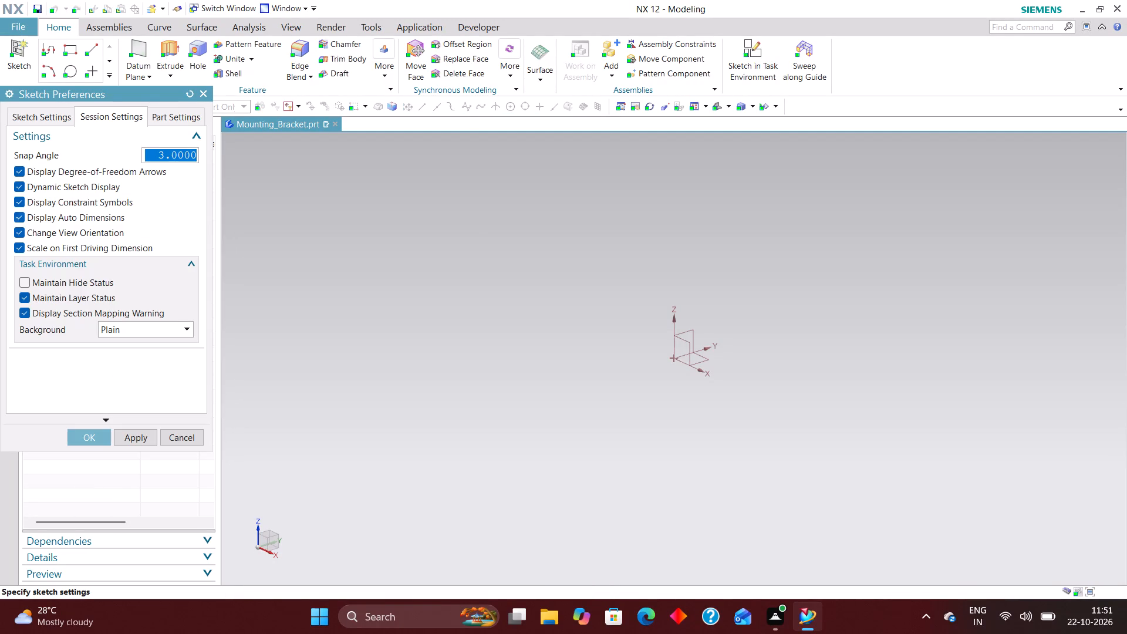
{"action": "left_click", "coordinate": [58, 216]}
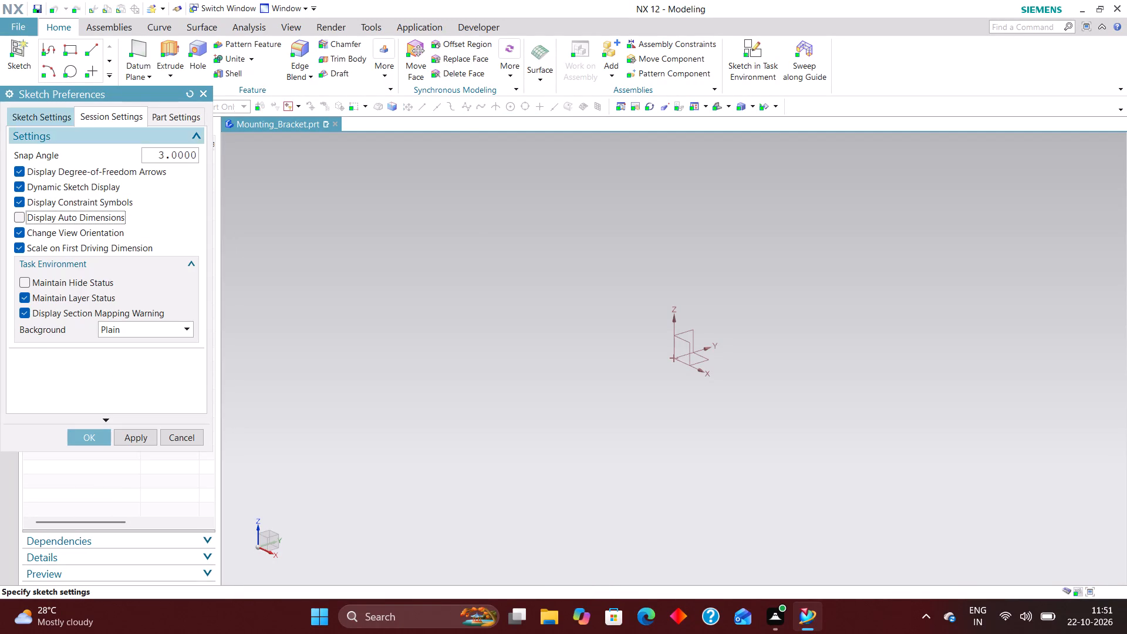
{"action": "left_click", "coordinate": [43, 116]}
{"action": "left_click", "coordinate": [52, 237]}
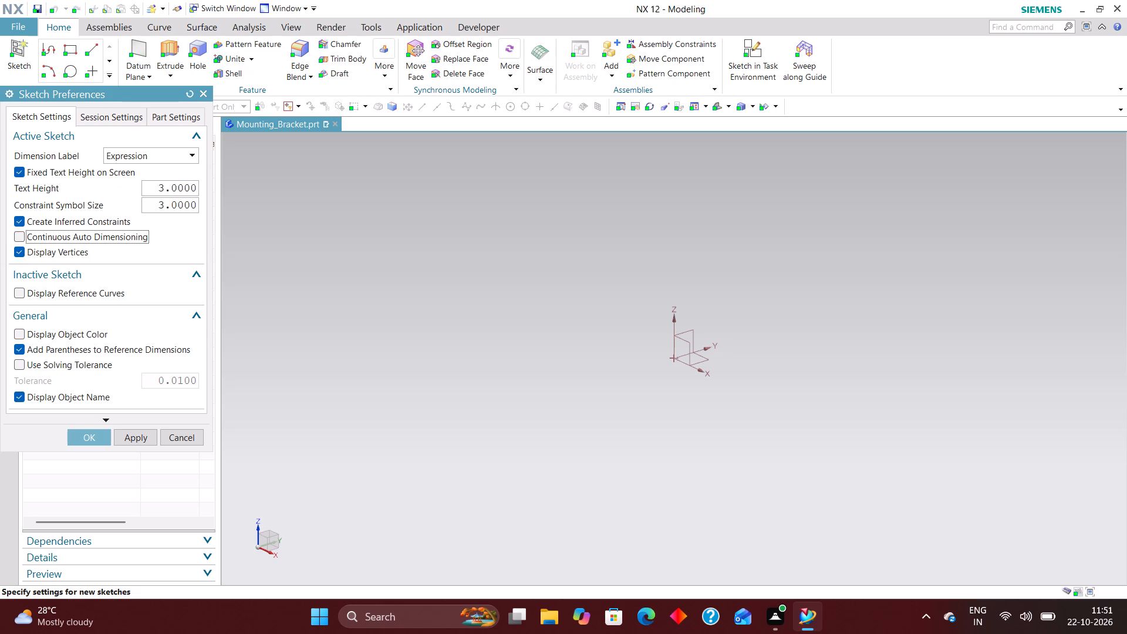
{"action": "left_click", "coordinate": [167, 157]}
{"action": "left_click", "coordinate": [141, 200]}
{"action": "left_click", "coordinate": [90, 441]}
Create a sketch in the task environment on the YZ plane of the datum coordinate system.
{"action": "left_click", "coordinate": [744, 42]}
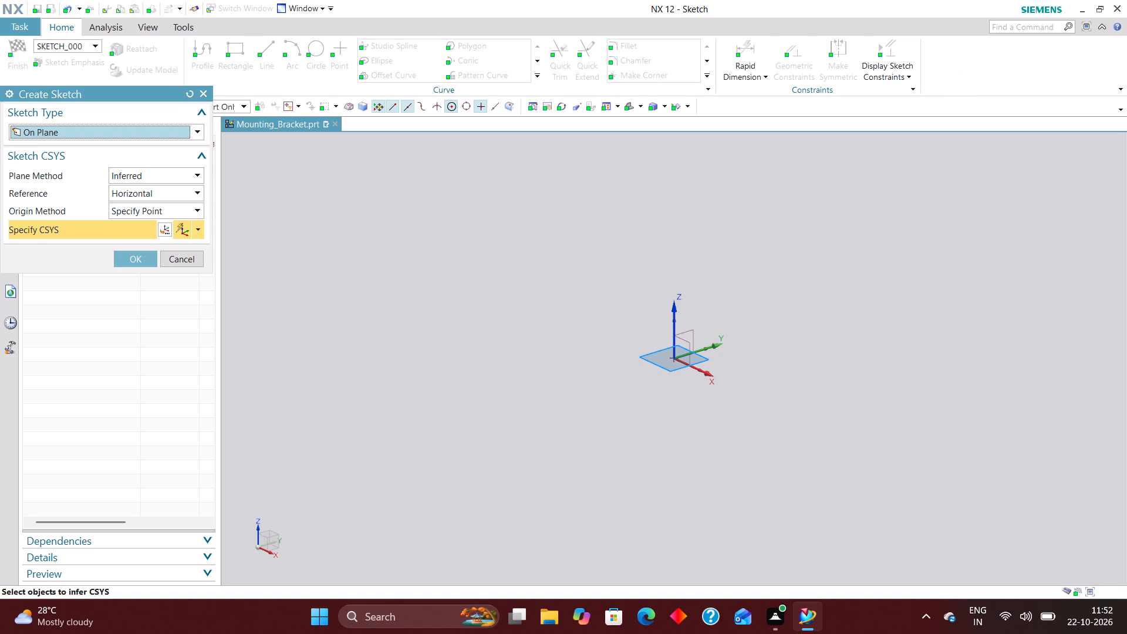
{"action": "left_click_drag", "start_coordinate": [112, 90], "coordinate": [381, 206]}
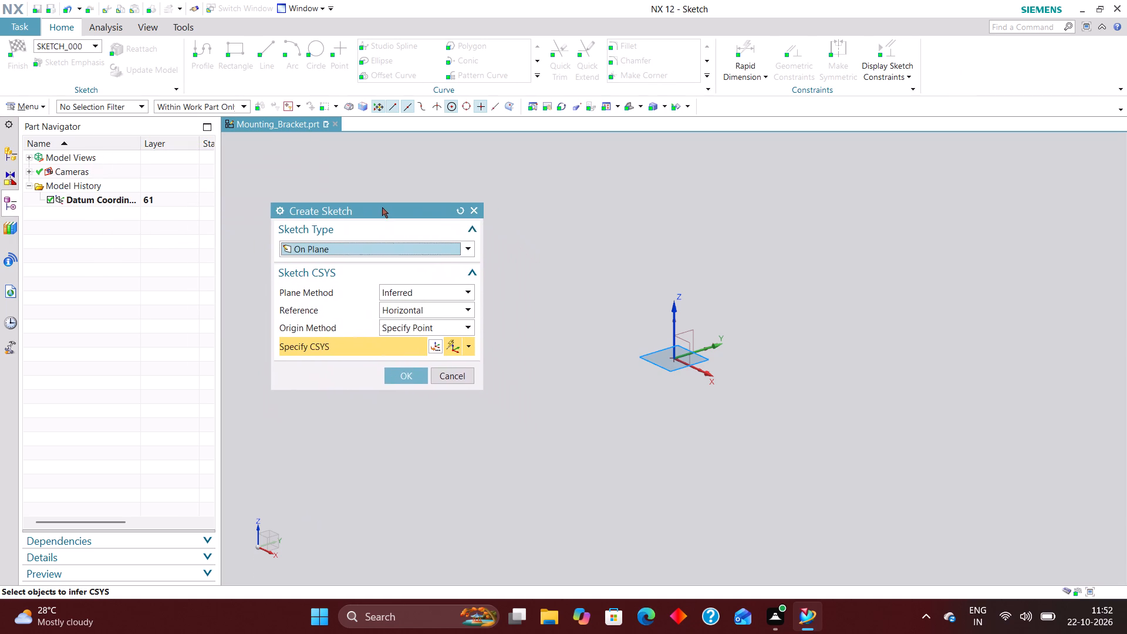
{"action": "left_click_drag", "start_coordinate": [381, 206], "coordinate": [301, 154]}
{"action": "left_click", "coordinate": [688, 329]}
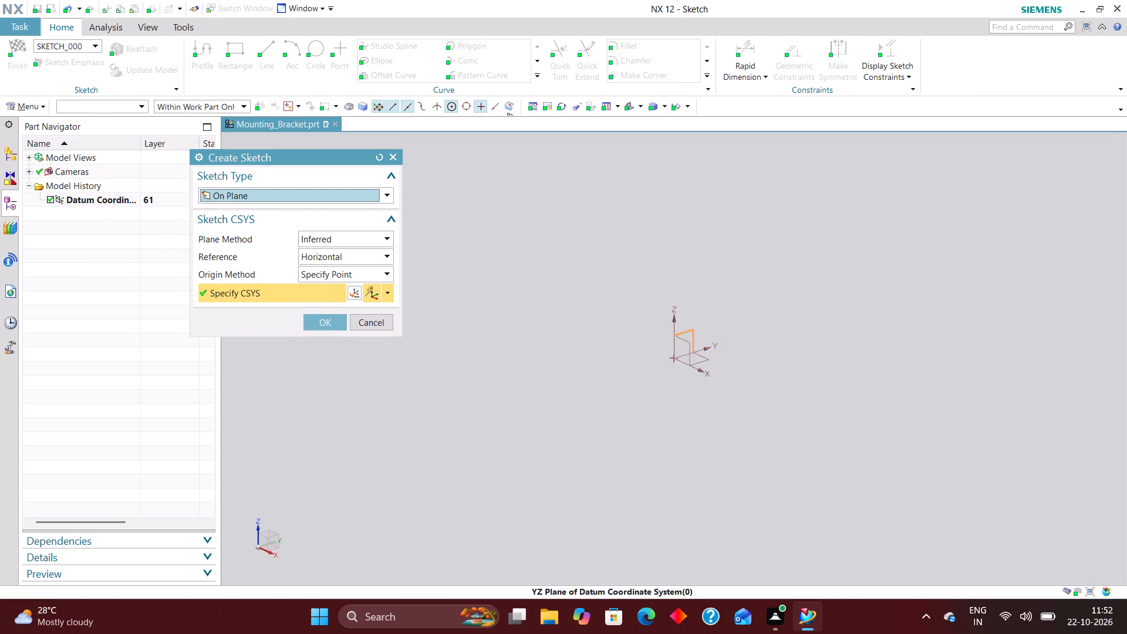
{"action": "left_click", "coordinate": [331, 320]}
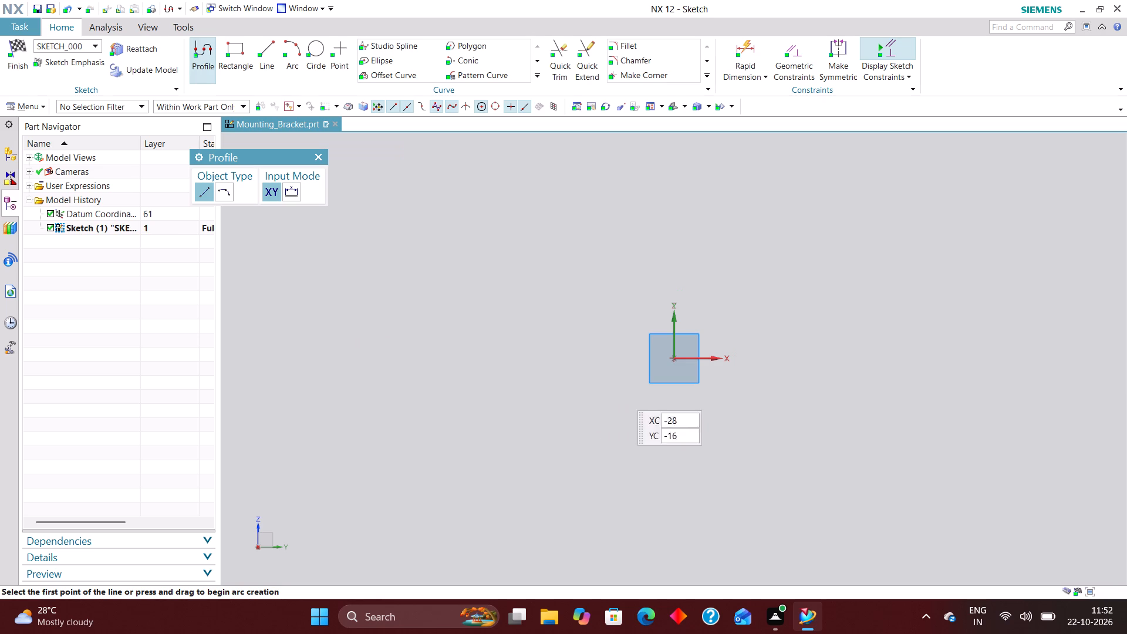
{"action": "left_click", "coordinate": [553, 619]}
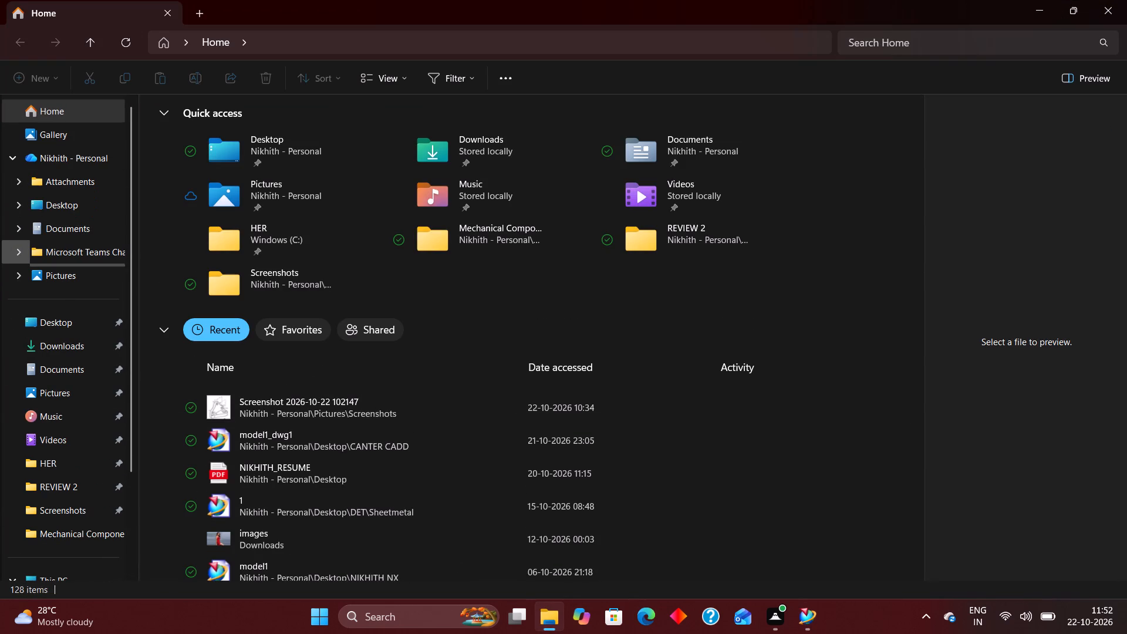
{"action": "double_click", "coordinate": [315, 195]}
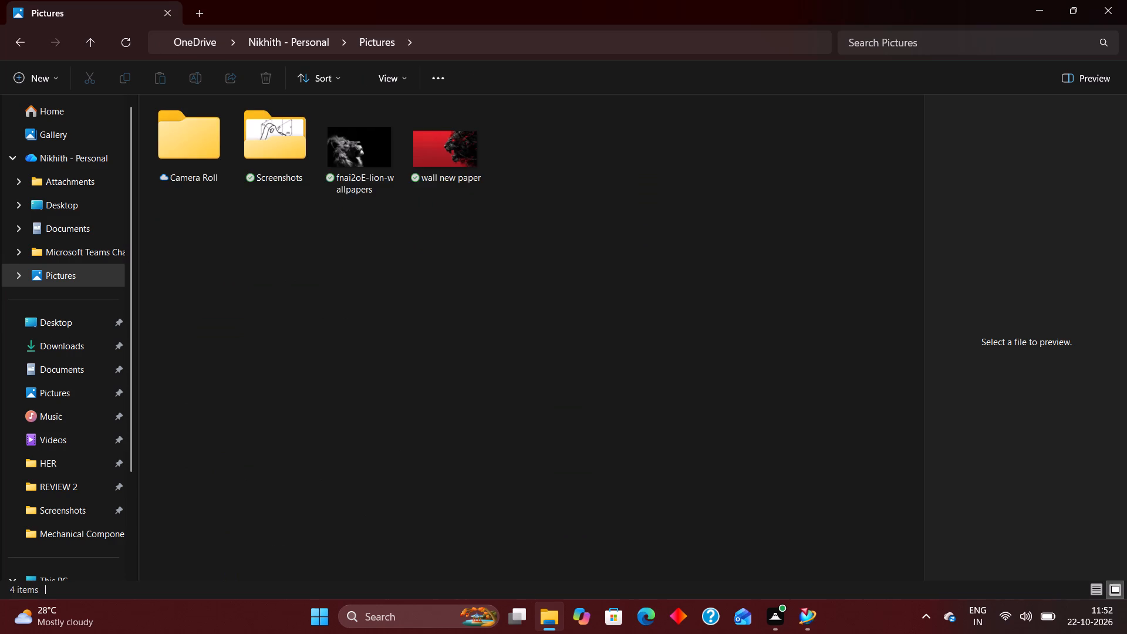
{"action": "double_click", "coordinate": [286, 144]}
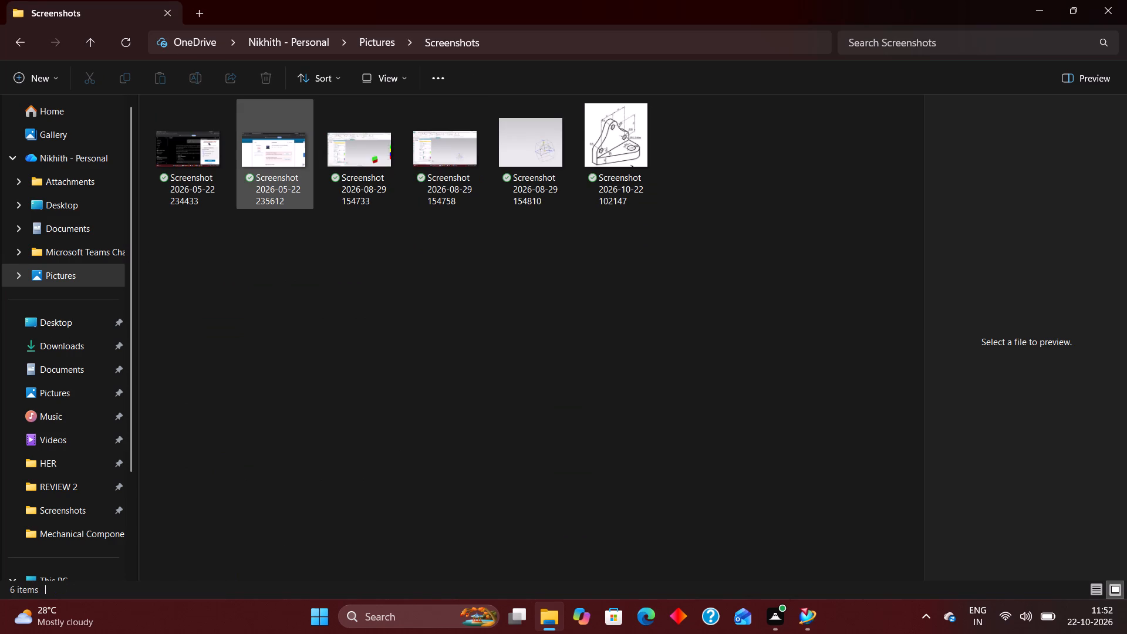
{"action": "double_click", "coordinate": [643, 146]}
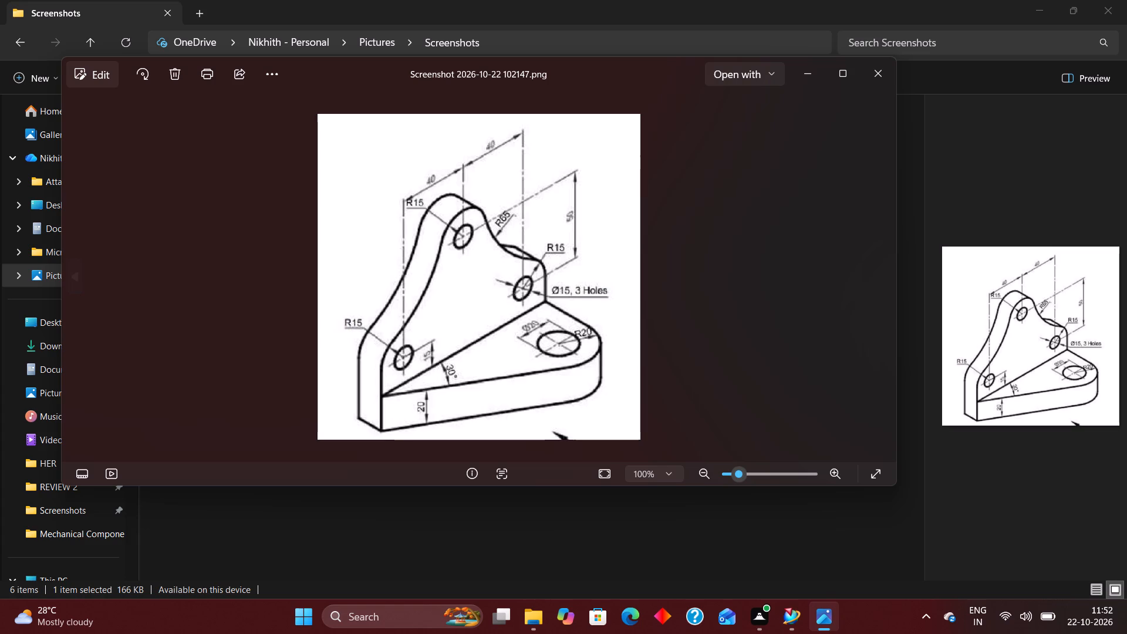
{"action": "left_click", "coordinate": [813, 75]}
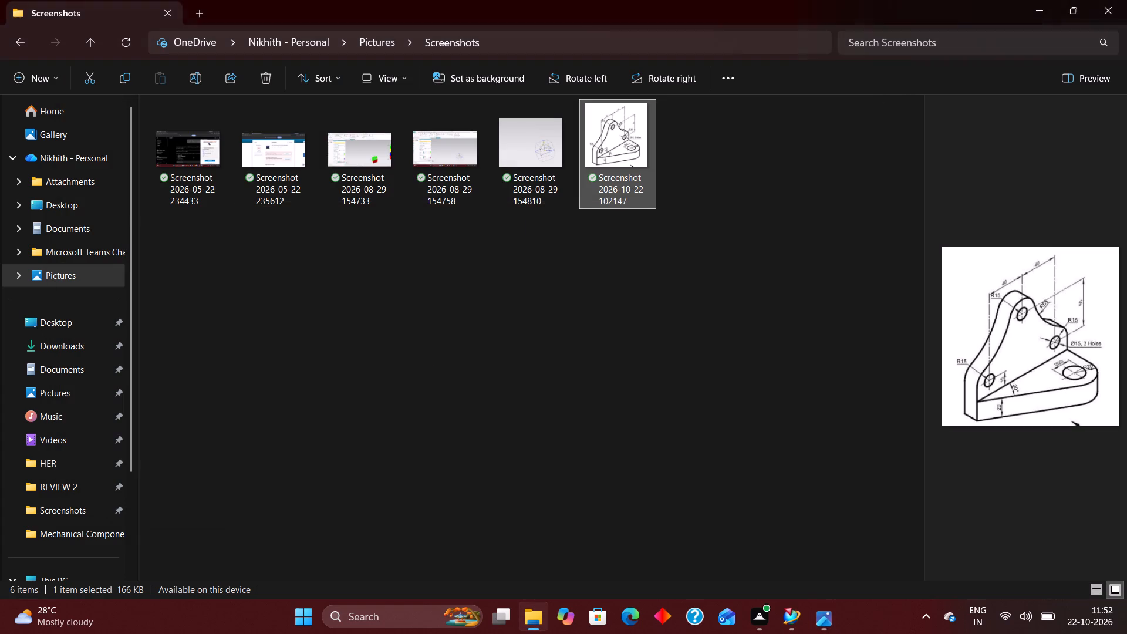
{"action": "left_click", "coordinate": [1042, 6]}
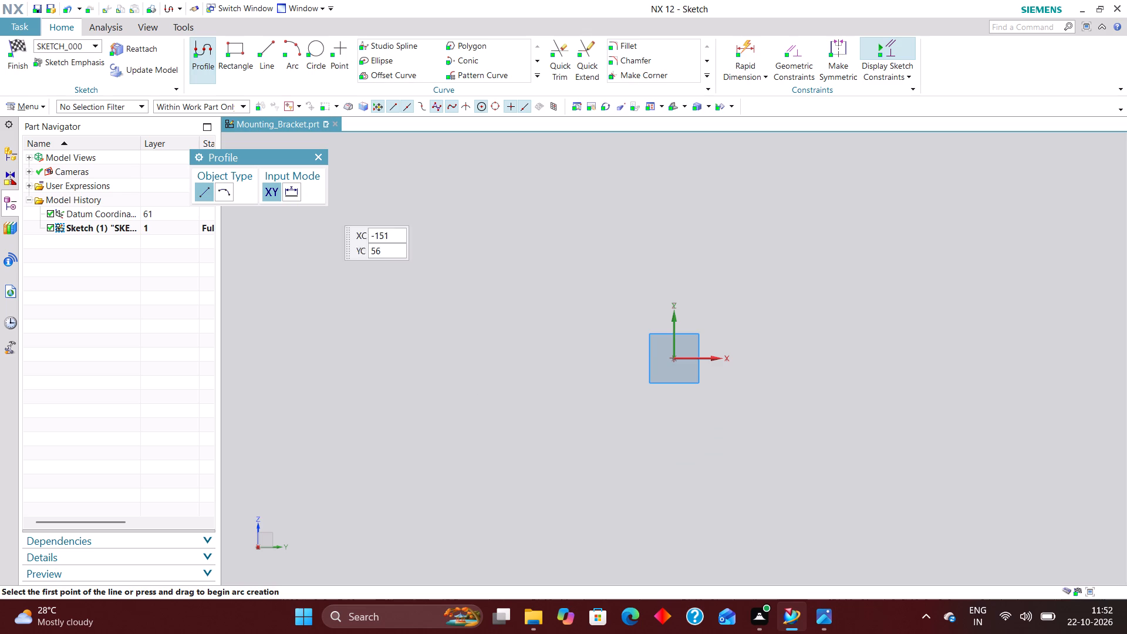
Sketch an open-topped U shape from three connected lines, with a horizontal base and two vertical sides about 60 mm long.
{"action": "left_click", "coordinate": [265, 46]}
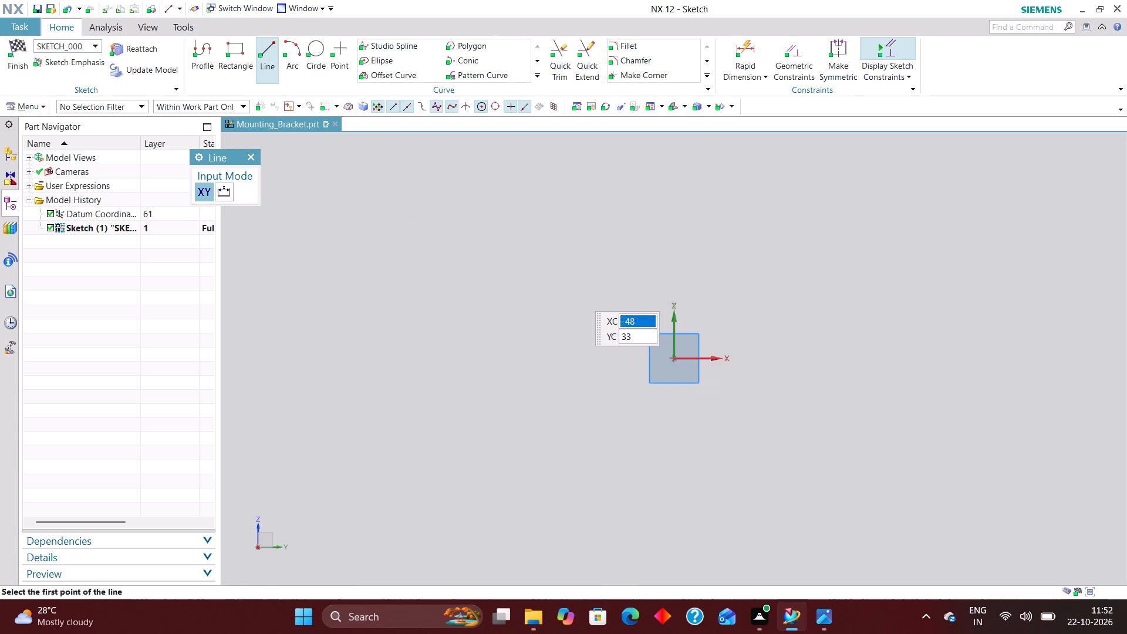
{"action": "left_click", "coordinate": [577, 284]}
{"action": "left_click", "coordinate": [575, 404]}
{"action": "left_click", "coordinate": [578, 407]}
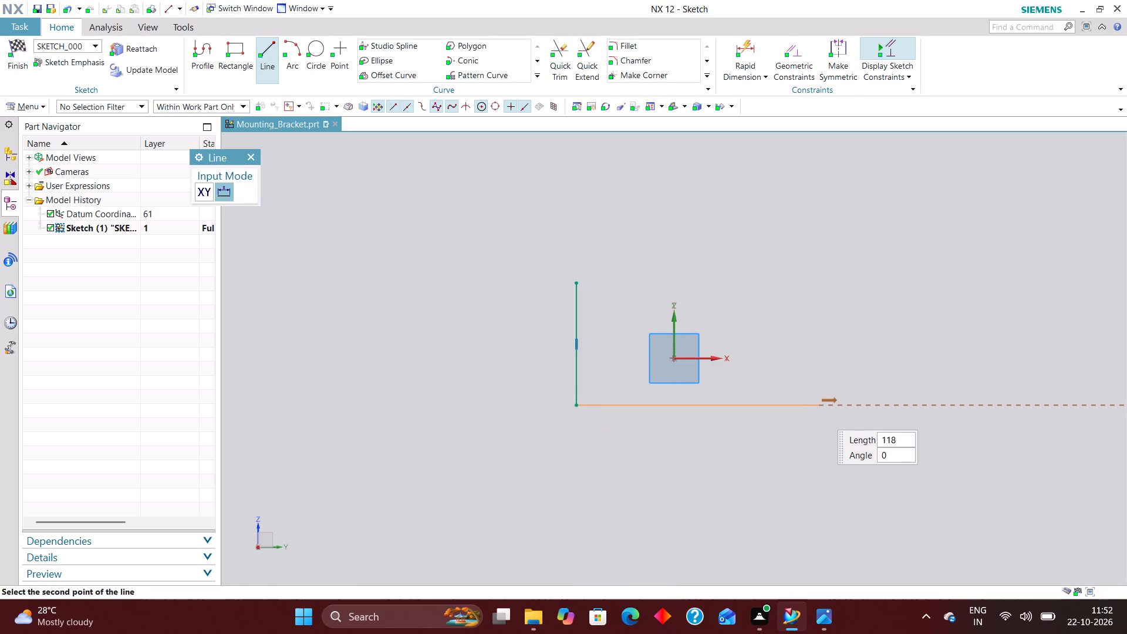
{"action": "left_click", "coordinate": [811, 410]}
{"action": "left_click", "coordinate": [813, 405]}
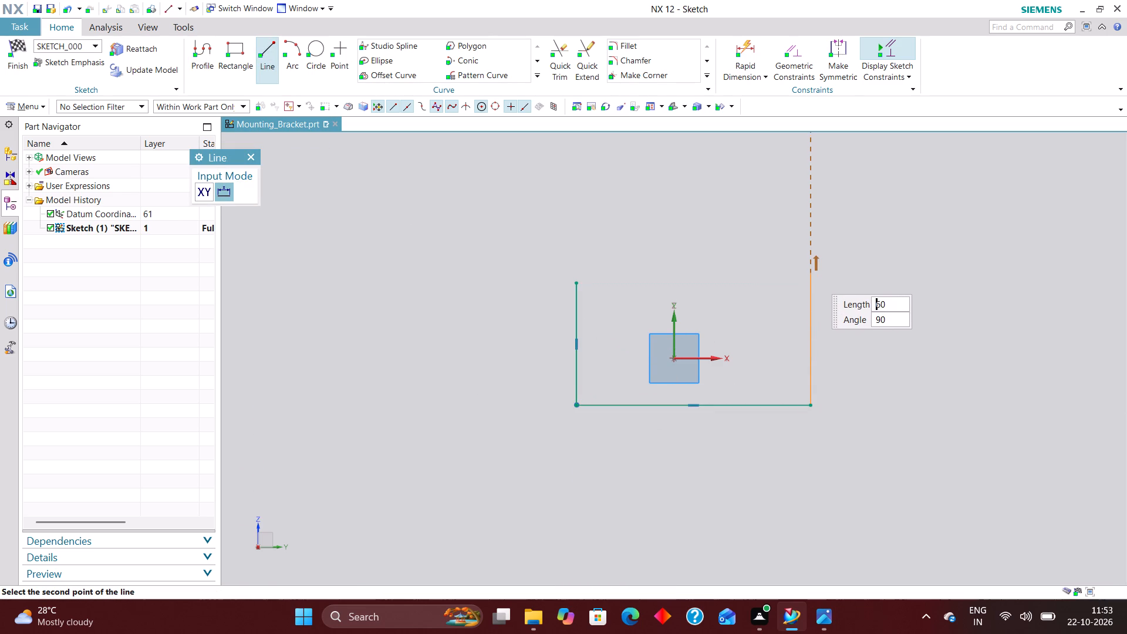
{"action": "left_click", "coordinate": [812, 279]}
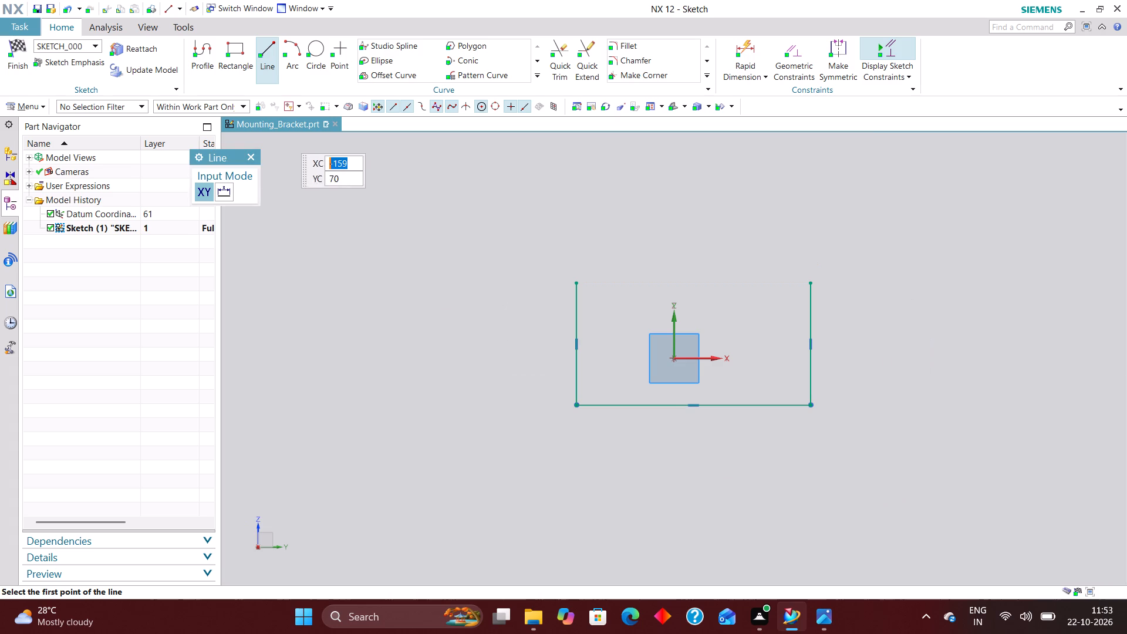
{"action": "left_click", "coordinate": [255, 156]}
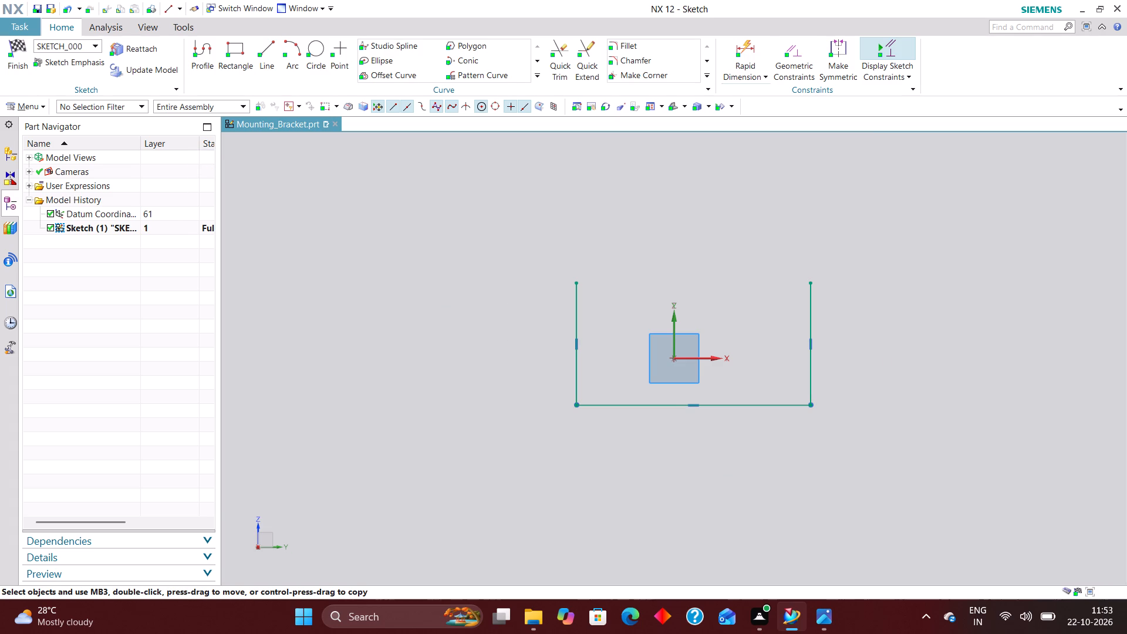
Constrain the base line's midpoint onto the vertical and horizontal sketch axes with Point on Curve constraints.
{"action": "left_click", "coordinate": [799, 55]}
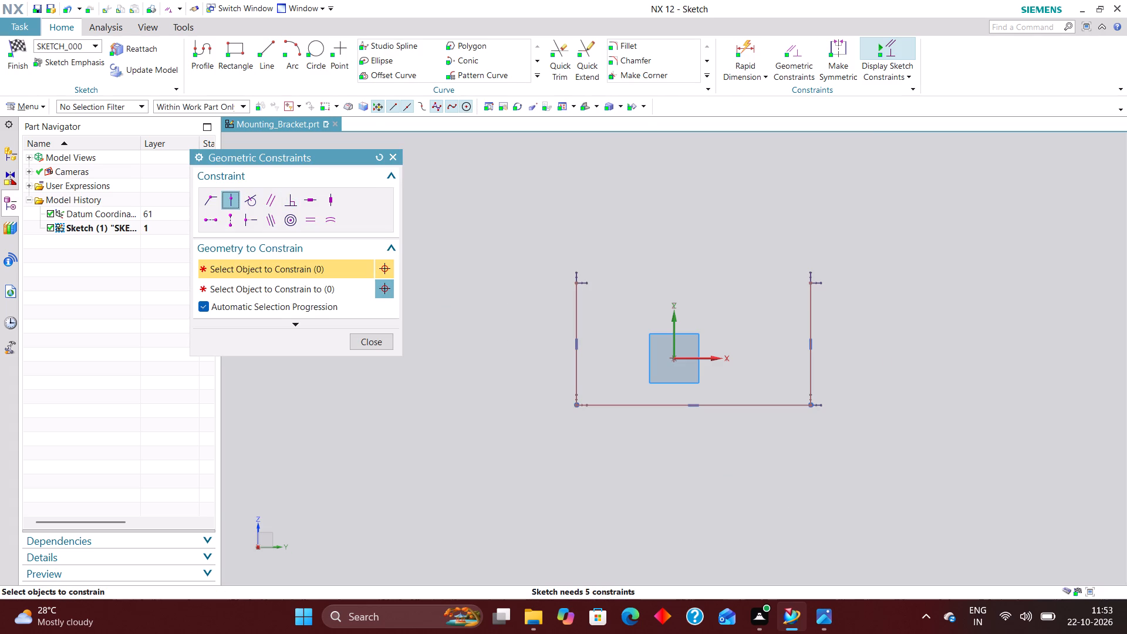
{"action": "left_click", "coordinate": [693, 404]}
{"action": "left_click", "coordinate": [676, 322]}
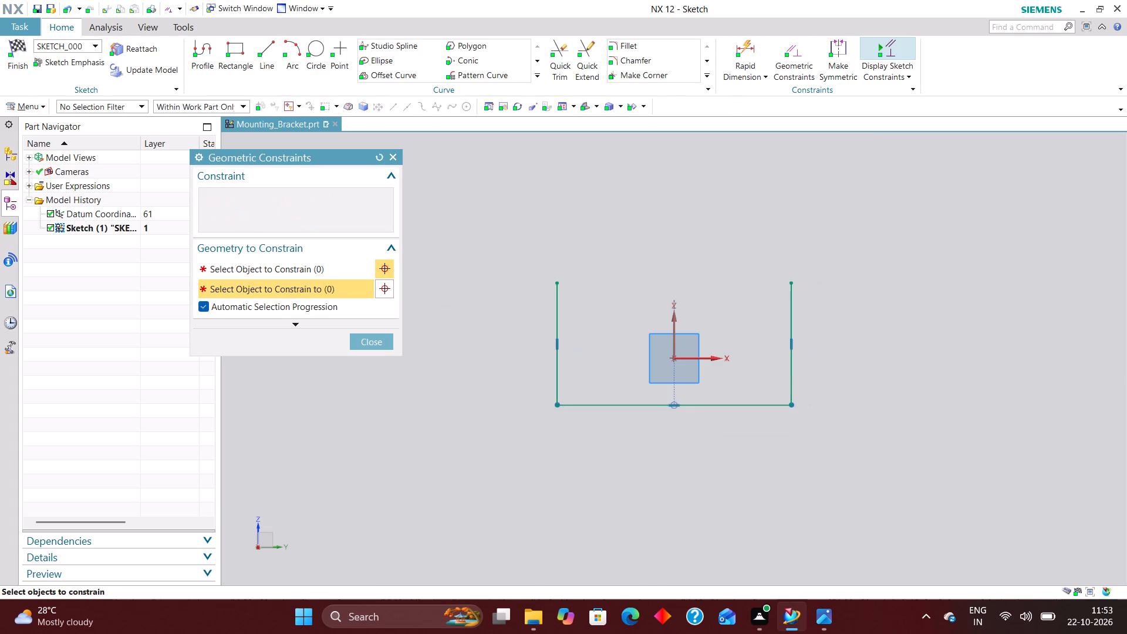
{"action": "left_click", "coordinate": [672, 403]}
{"action": "left_click", "coordinate": [700, 360]}
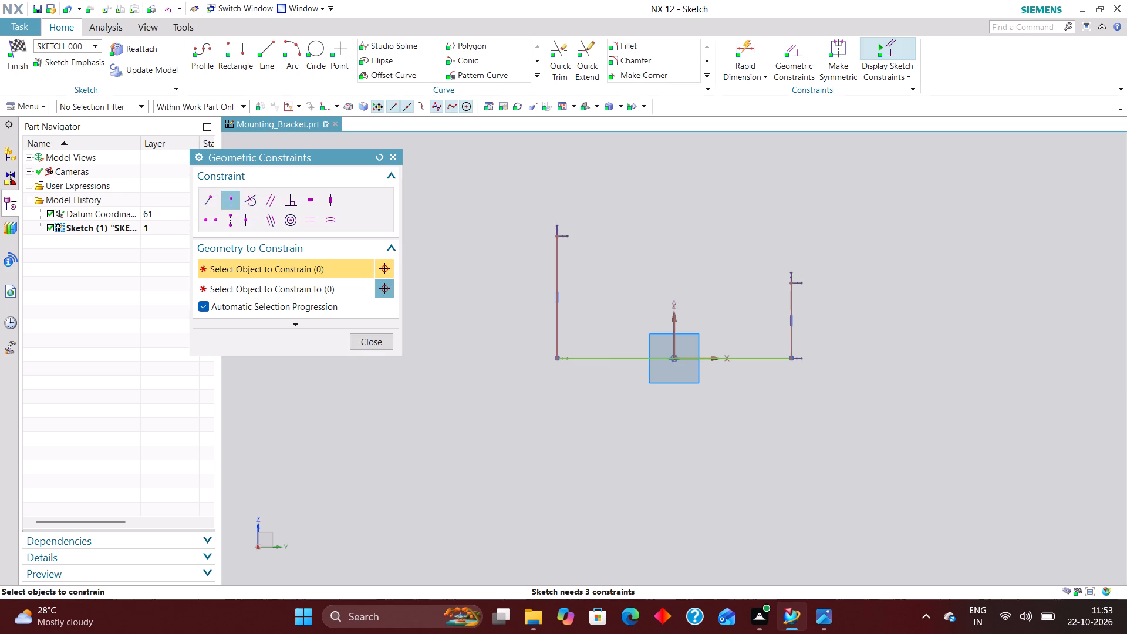
{"action": "left_click", "coordinate": [394, 160]}
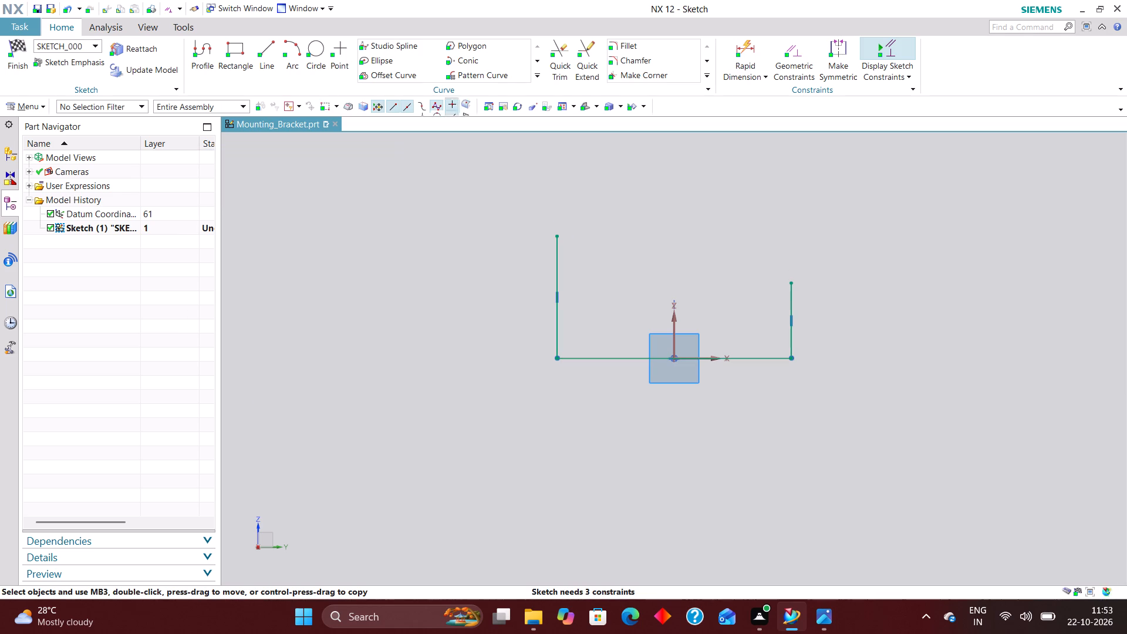
Dimension the left vertical line's height from the base line and set it to 20+15.
{"action": "left_click", "coordinate": [749, 46]}
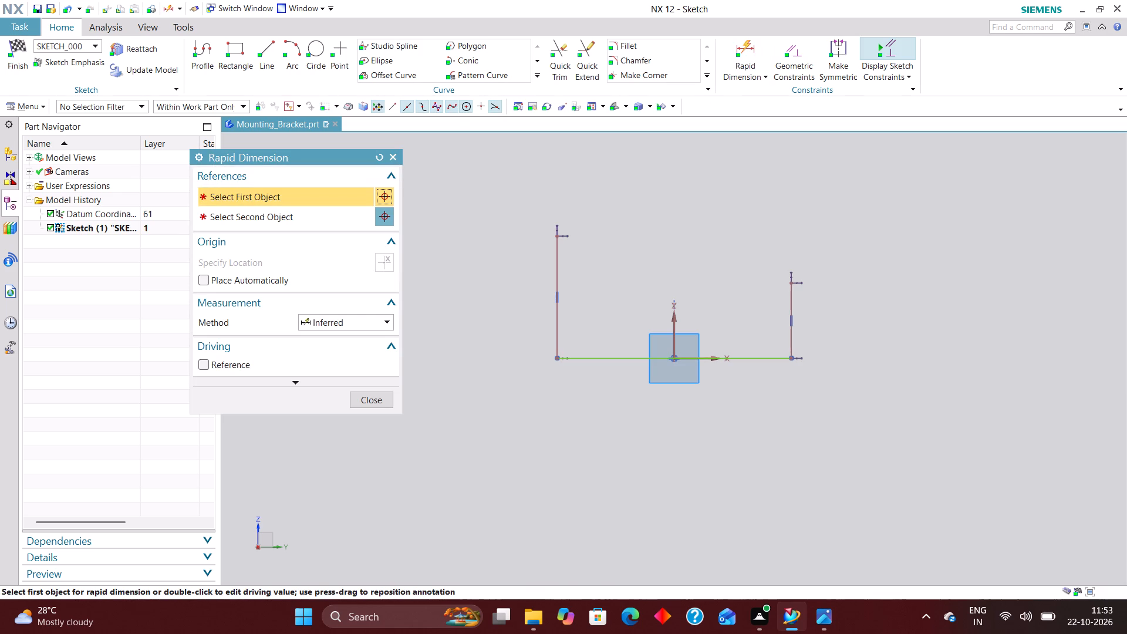
{"action": "left_click", "coordinate": [556, 231]}
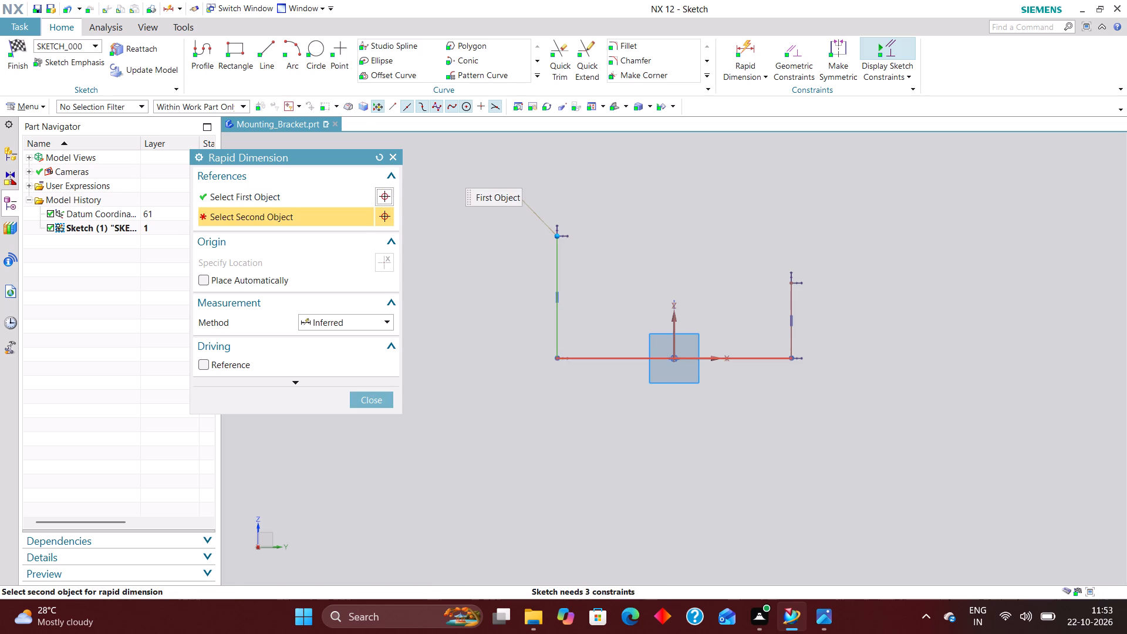
{"action": "left_click", "coordinate": [606, 356]}
{"action": "left_click", "coordinate": [509, 293]}
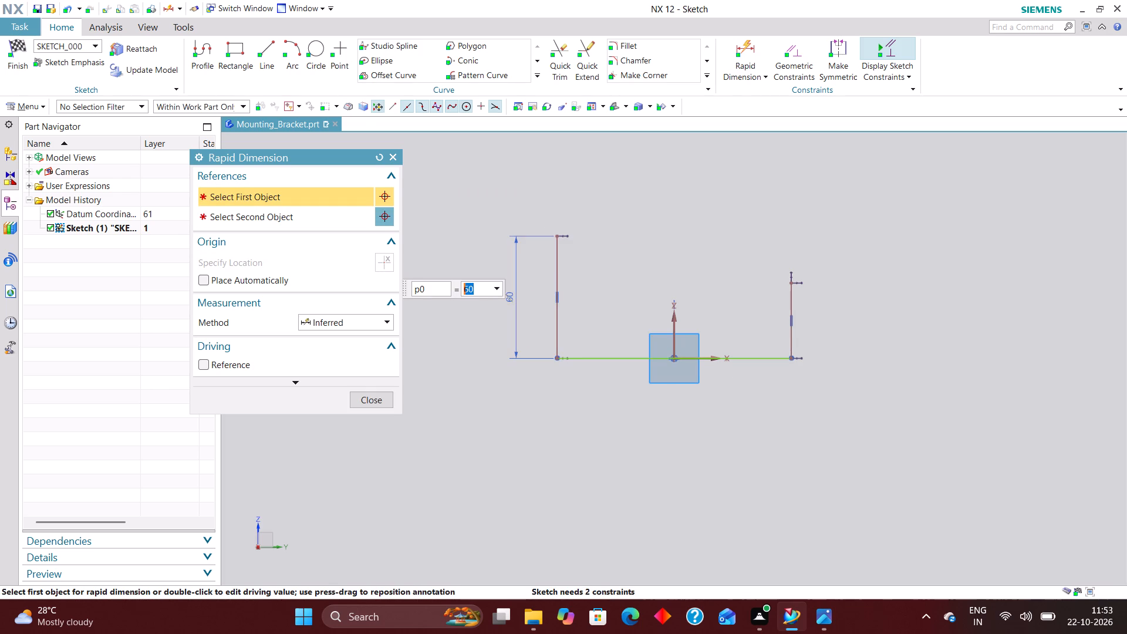
{"action": "type", "text": "20"}
{"action": "type", "text": "+5"}
{"action": "key", "text": "BackSpace"}
{"action": "type", "text": "15"}
{"action": "key", "text": "Return"}
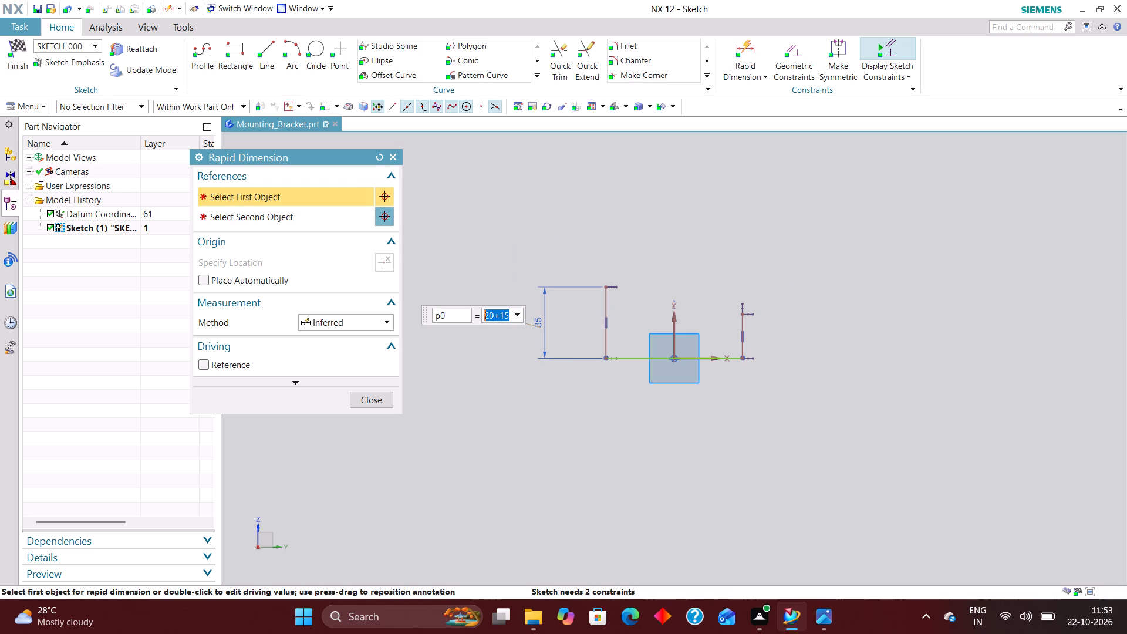
{"action": "left_click", "coordinate": [381, 400]}
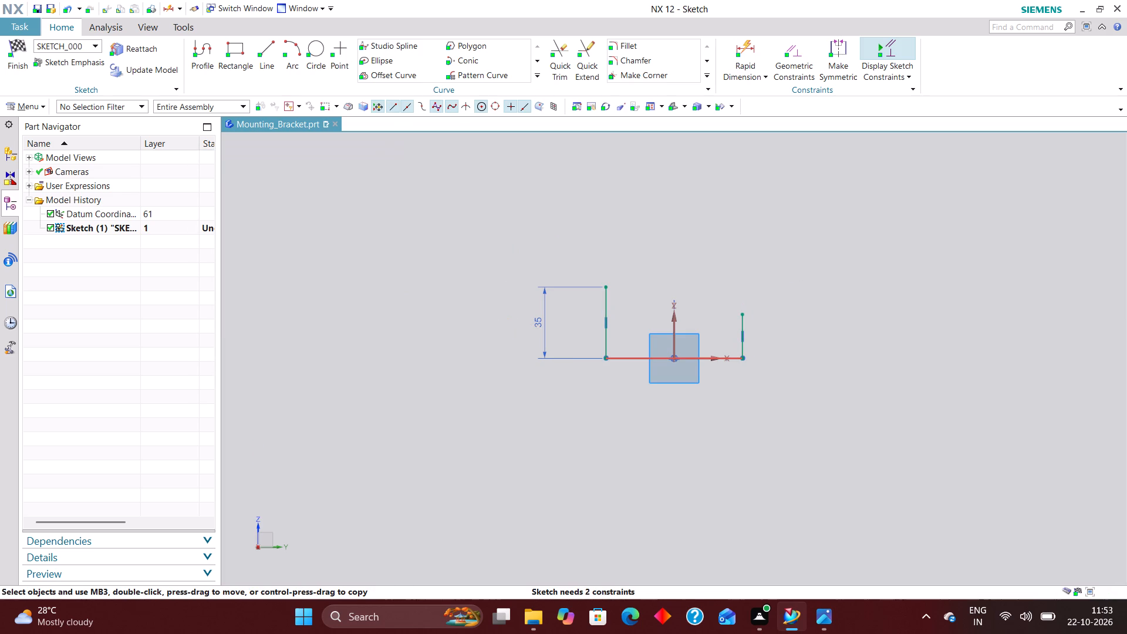
Apply an Equal Length constraint between the left and right vertical lines.
{"action": "left_click", "coordinate": [797, 45]}
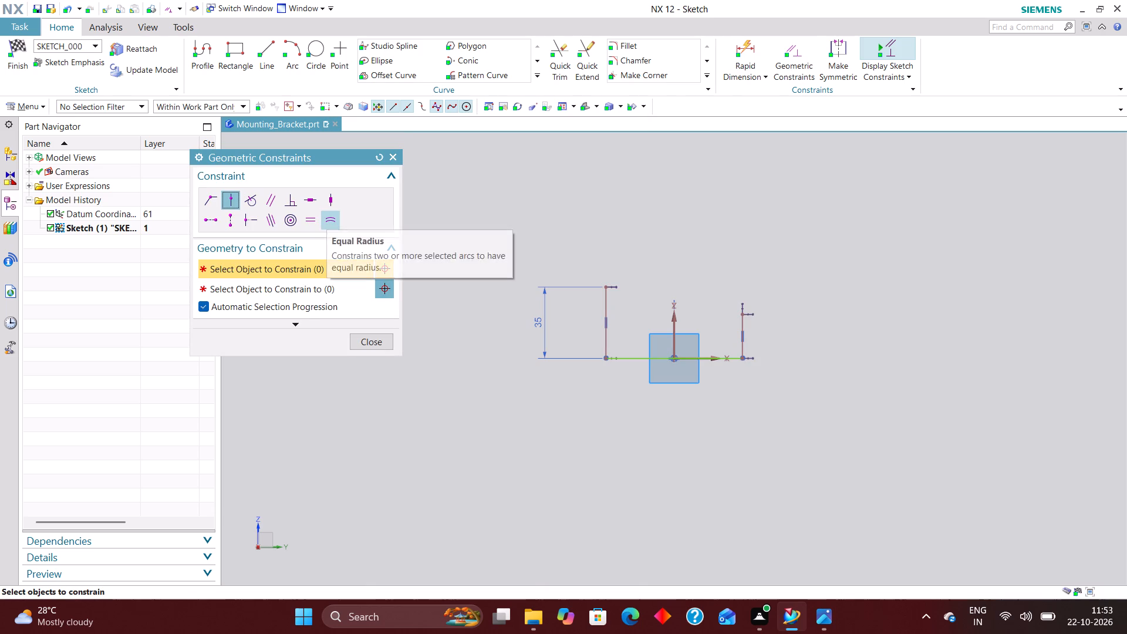
{"action": "left_click", "coordinate": [317, 220]}
{"action": "left_click", "coordinate": [603, 338]}
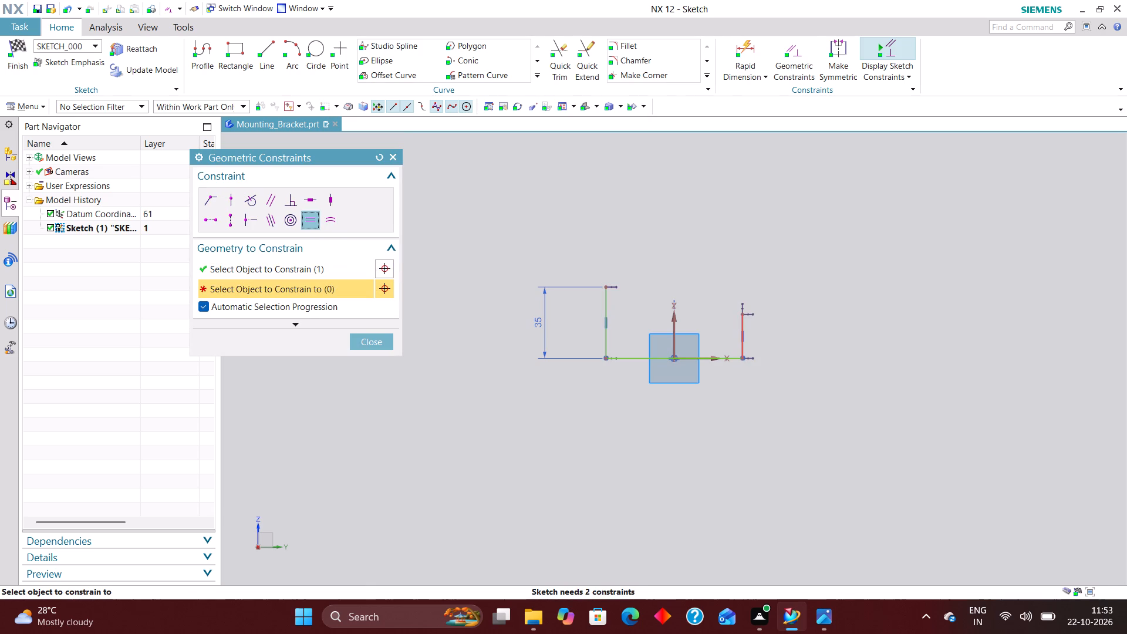
{"action": "left_click", "coordinate": [742, 344]}
{"action": "left_click", "coordinate": [389, 339]}
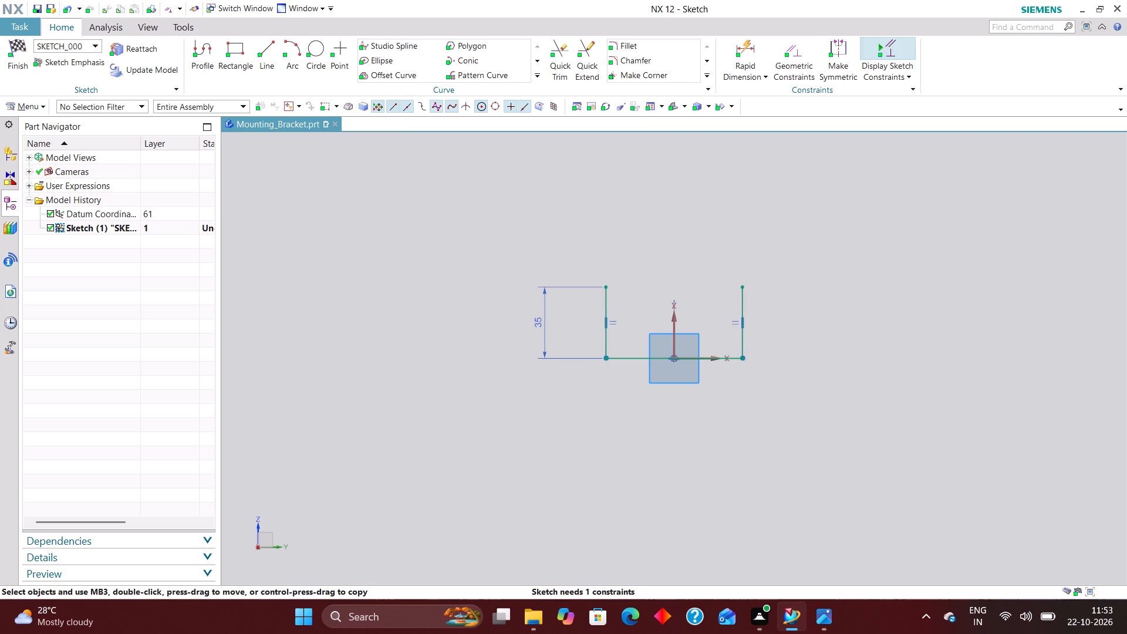
Sketch two circles of about 11 mm radius side by side just above the open ends of the U profile.
{"action": "left_click", "coordinate": [318, 53]}
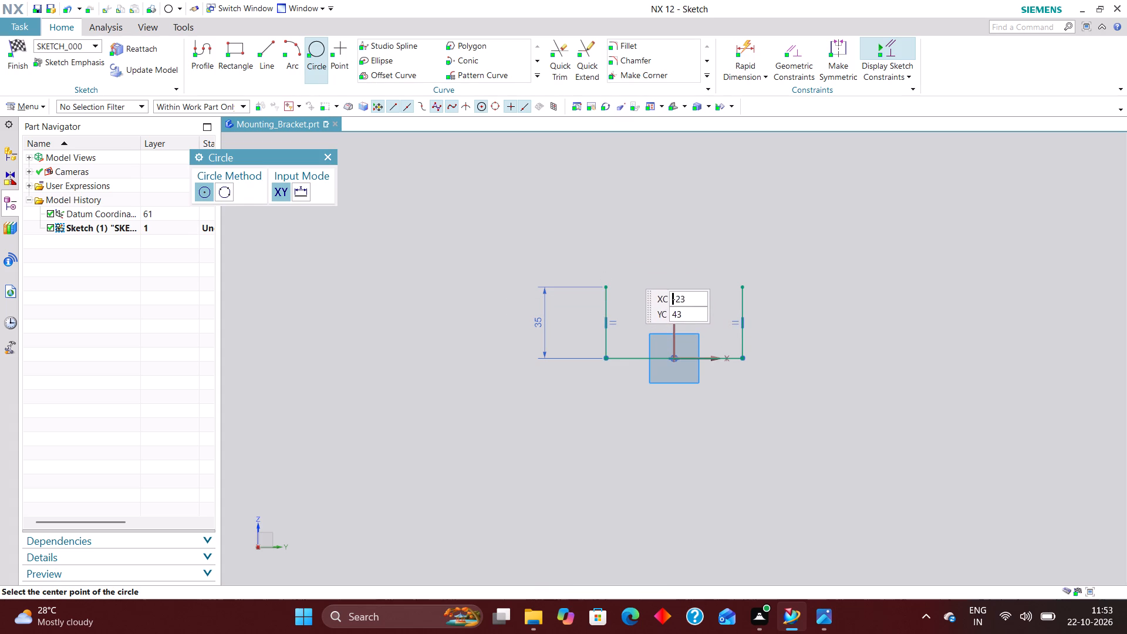
{"action": "left_click", "coordinate": [632, 267]}
{"action": "left_click", "coordinate": [643, 279]}
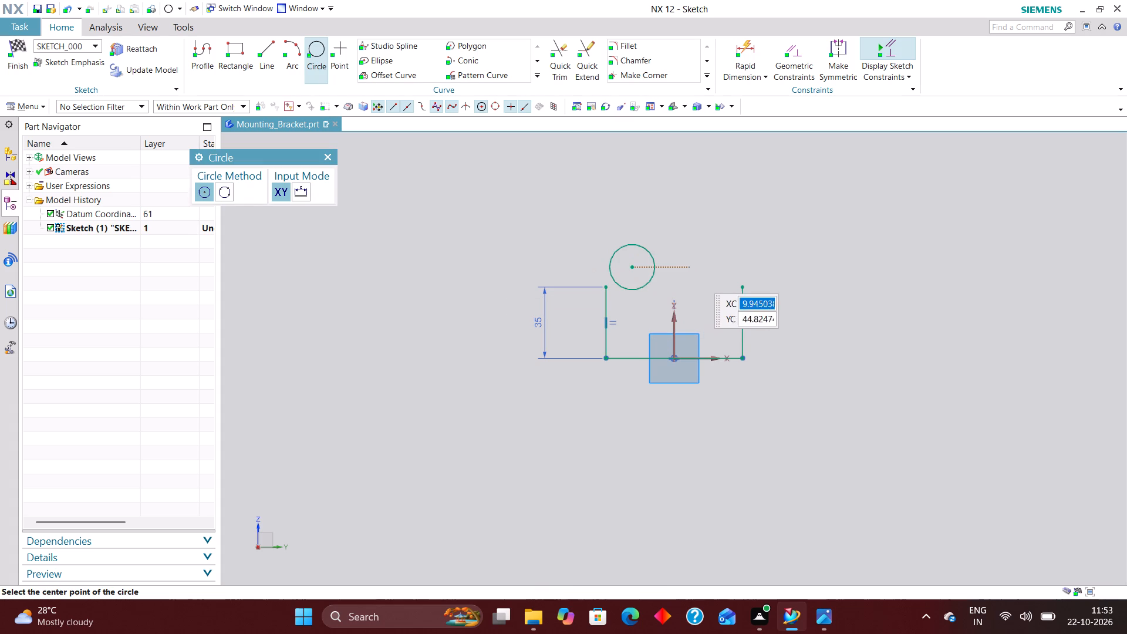
{"action": "left_click", "coordinate": [713, 265]}
{"action": "left_click", "coordinate": [724, 285]}
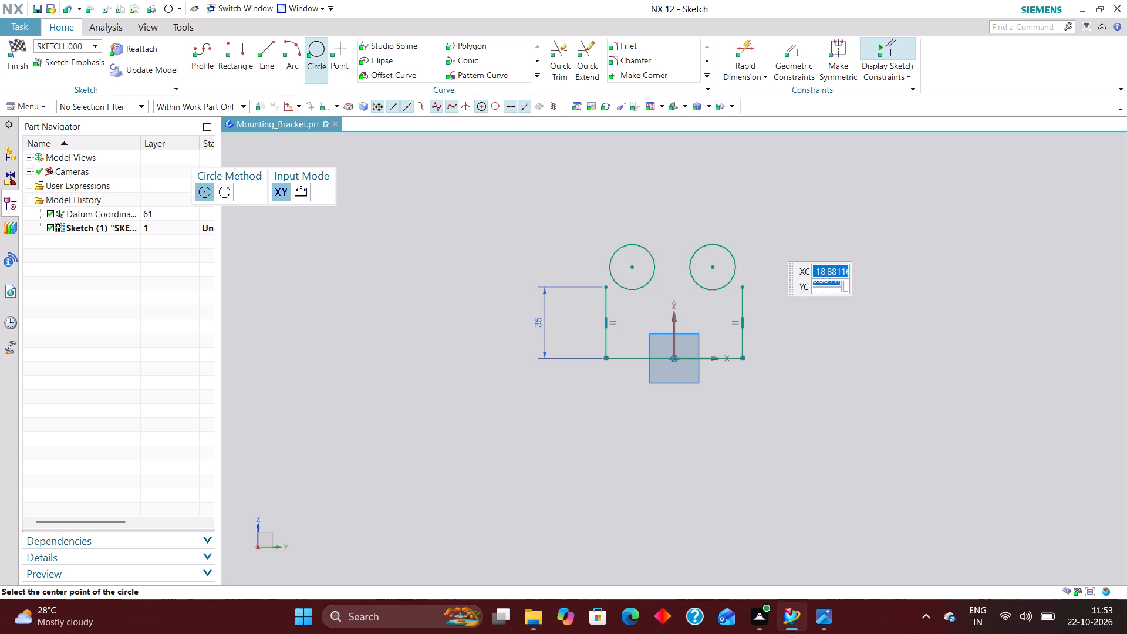
Make the two circles' centres symmetric about the vertical sketch axis.
{"action": "left_click", "coordinate": [796, 48]}
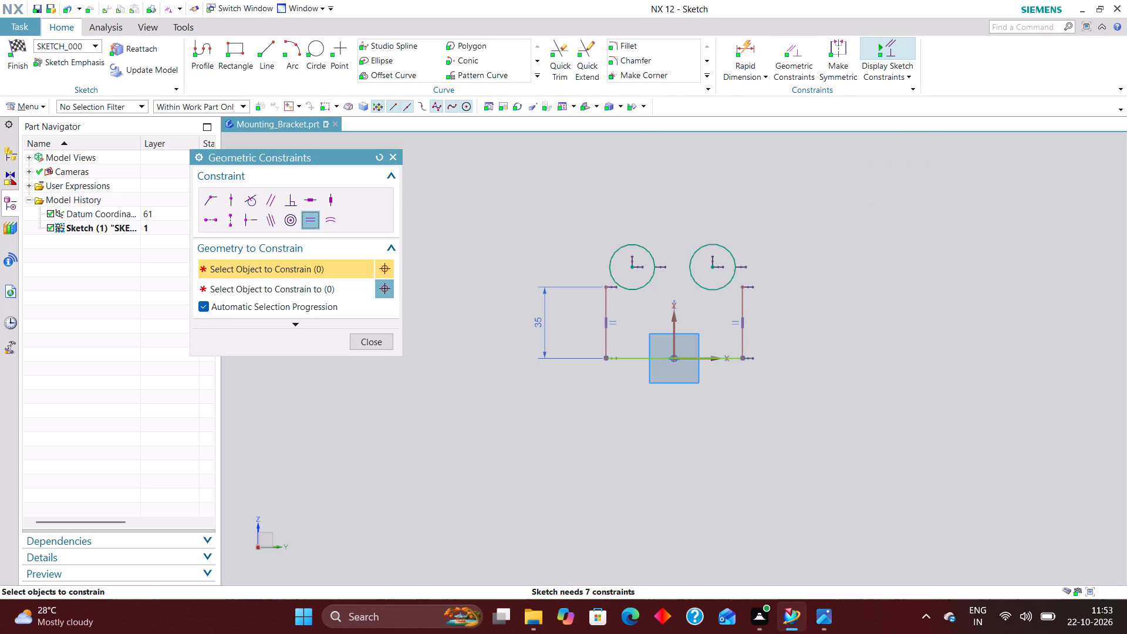
{"action": "left_click", "coordinate": [398, 161]}
{"action": "left_click", "coordinate": [841, 45]}
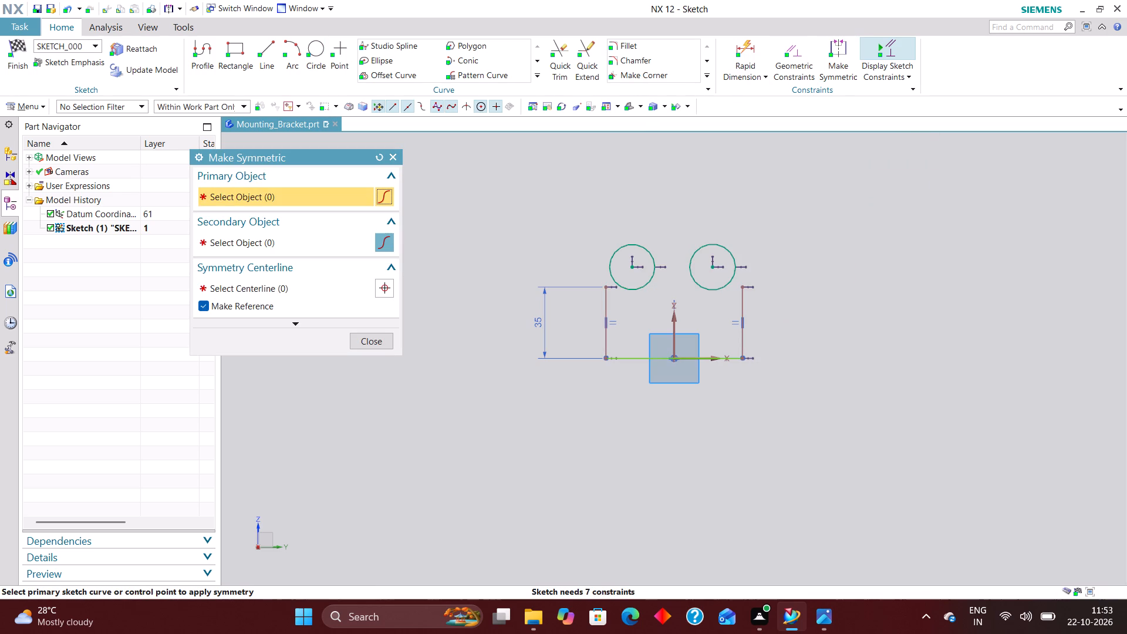
{"action": "left_click", "coordinate": [632, 267]}
{"action": "left_click", "coordinate": [718, 267]}
{"action": "left_click", "coordinate": [676, 333]}
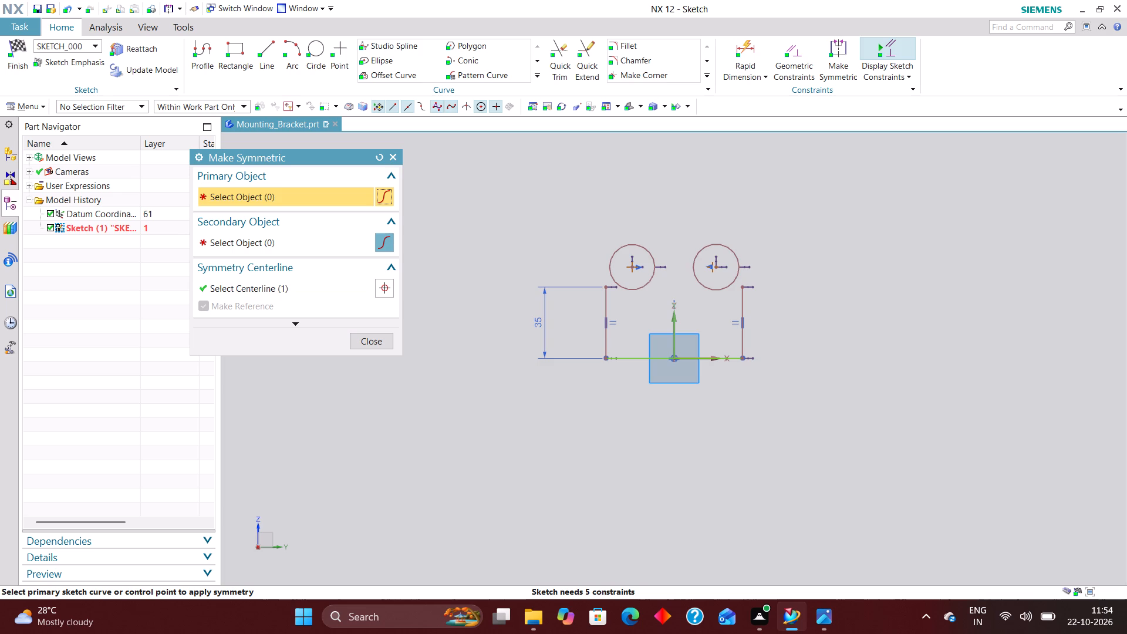
{"action": "left_click", "coordinate": [396, 157]}
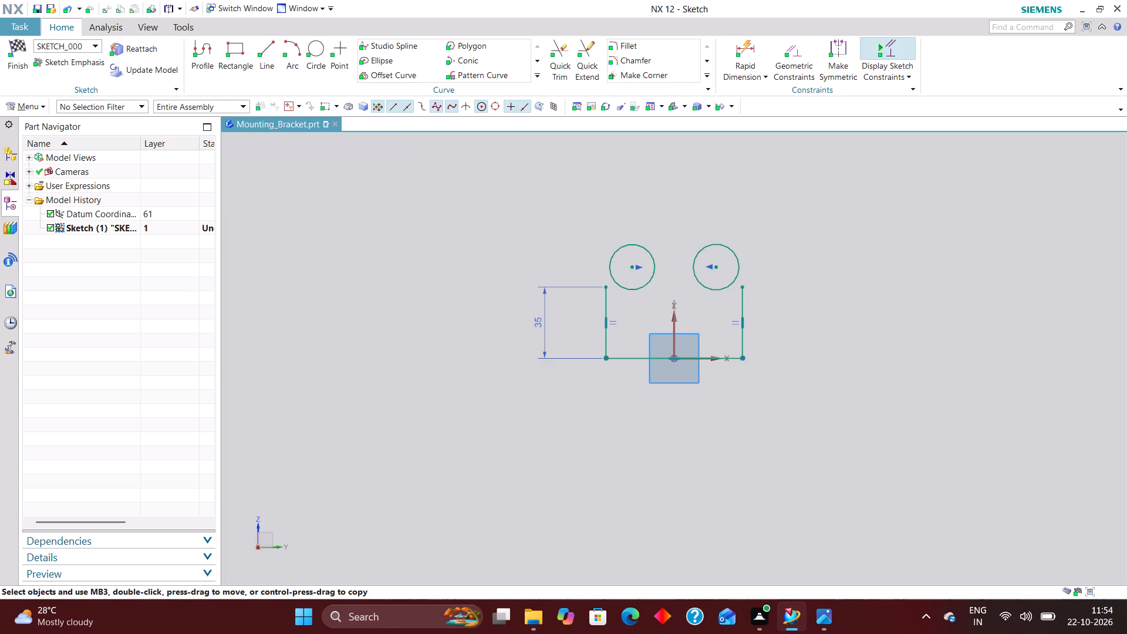
Add a radial dimension to the left circle and set it to 15 mm.
{"action": "left_click", "coordinate": [749, 46]}
{"action": "left_click", "coordinate": [367, 326]}
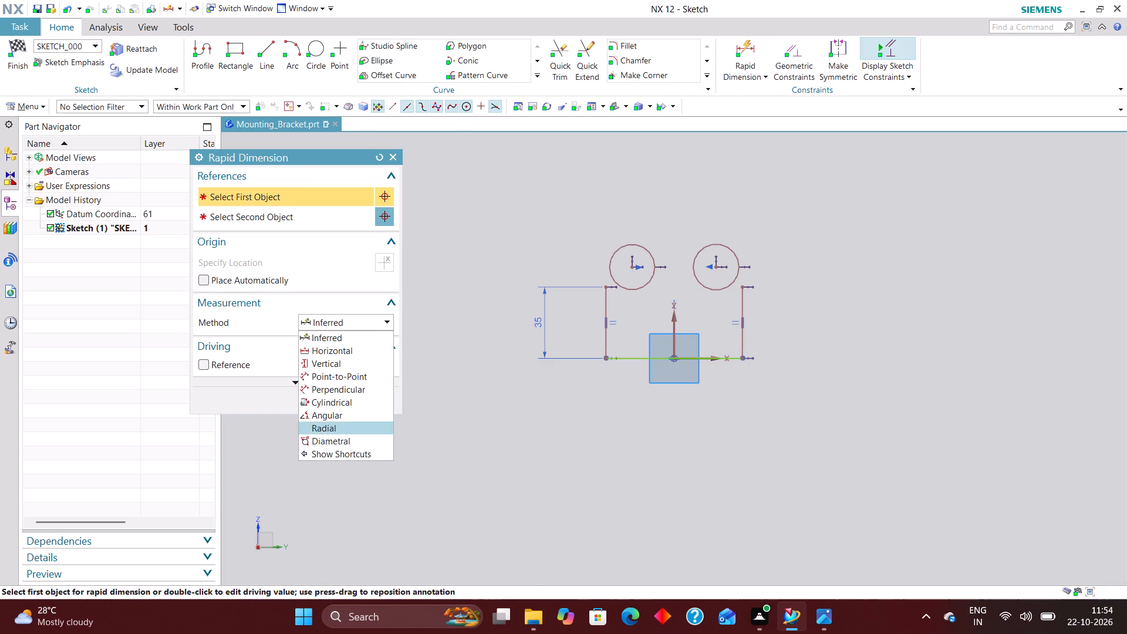
{"action": "left_click", "coordinate": [340, 426]}
{"action": "left_click", "coordinate": [645, 247]}
{"action": "left_click", "coordinate": [662, 213]}
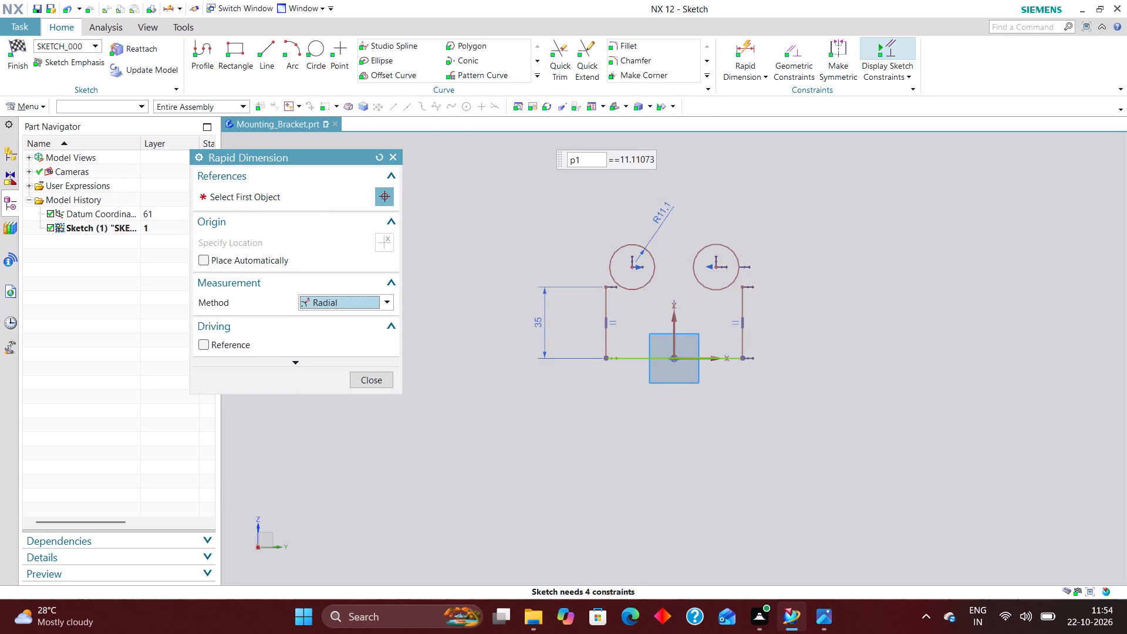
{"action": "type", "text": "15"}
{"action": "key", "text": "Return"}
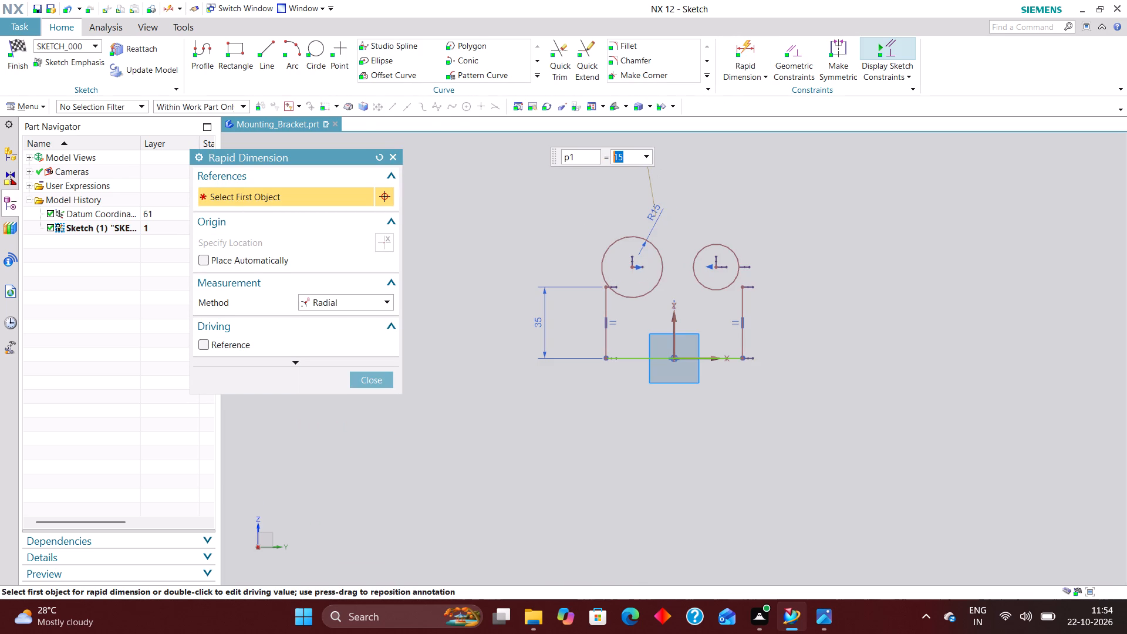
{"action": "left_click", "coordinate": [373, 380]}
Apply an Equal Radius constraint between the left and right circles.
{"action": "left_click", "coordinate": [797, 48]}
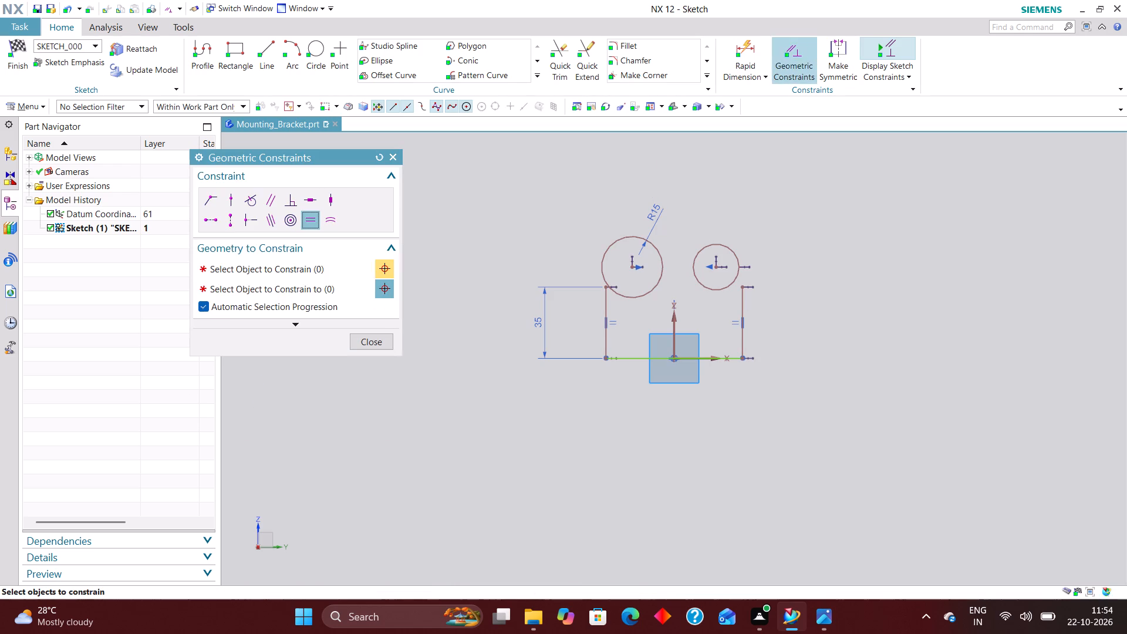
{"action": "left_click", "coordinate": [322, 218]}
{"action": "left_click", "coordinate": [625, 240]}
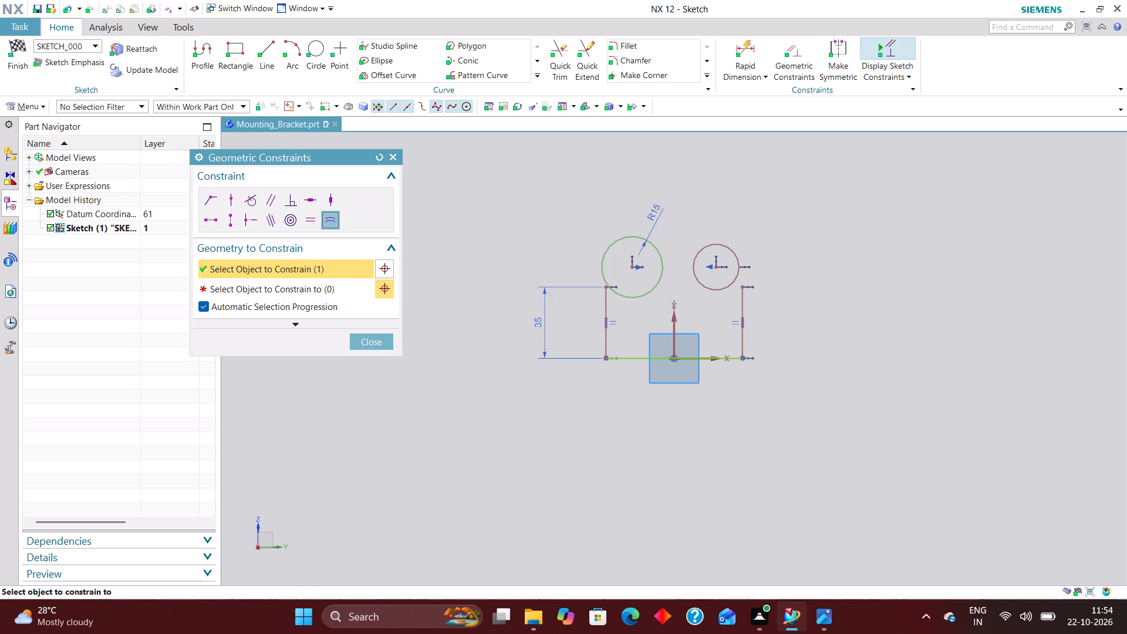
{"action": "left_click", "coordinate": [735, 252]}
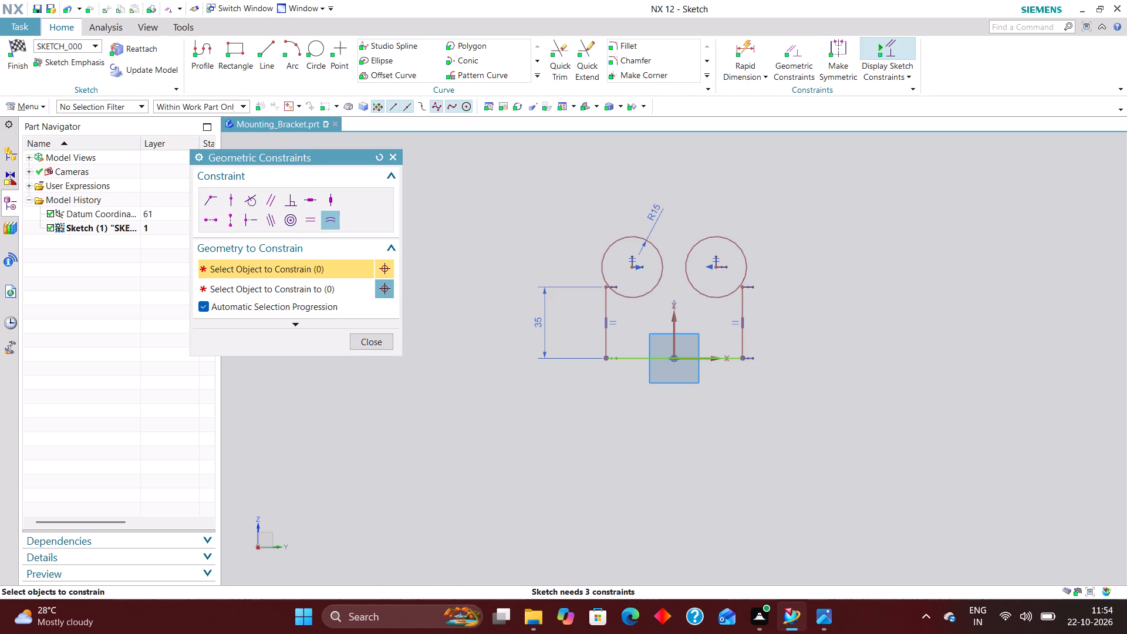
{"action": "left_click", "coordinate": [376, 345]}
Apply Tangent constraints between each circle and the vertical line on its own side.
{"action": "scroll", "coordinate": [645, 295], "scroll_direction": "up", "scroll_amount": 1}
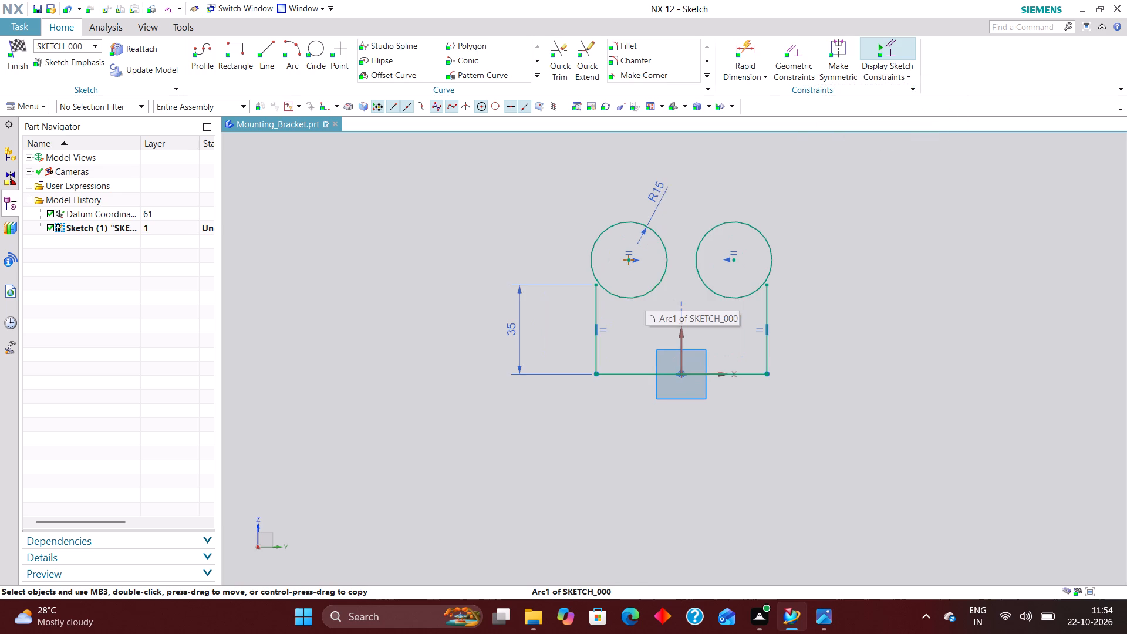
{"action": "left_click", "coordinate": [794, 49]}
{"action": "left_click", "coordinate": [255, 195]}
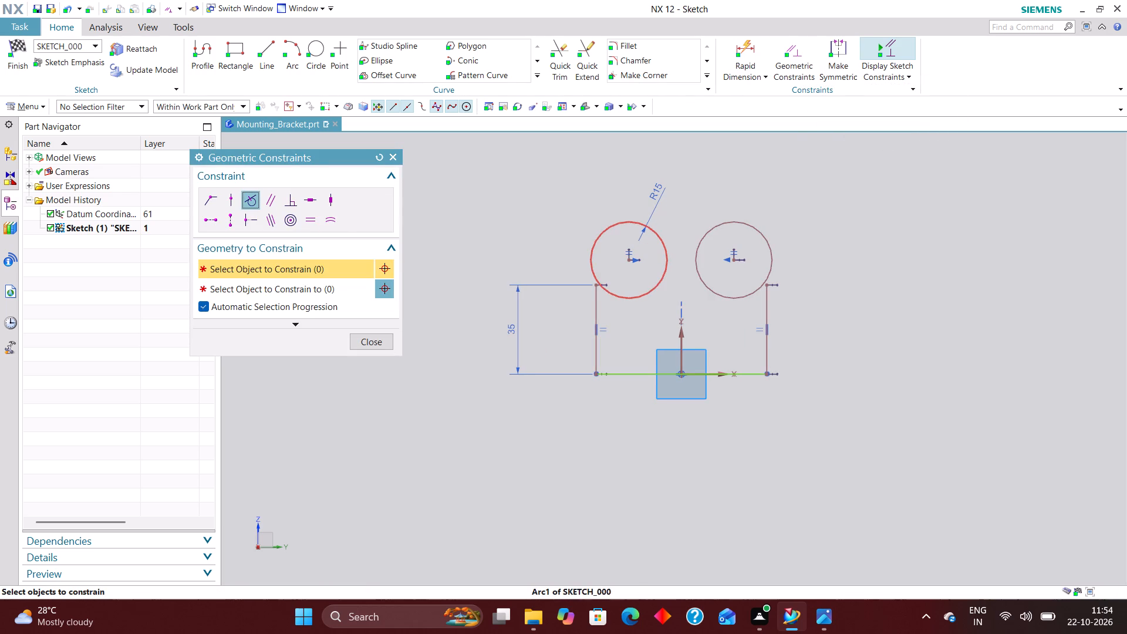
{"action": "left_click", "coordinate": [608, 289]}
{"action": "left_click", "coordinate": [595, 309]}
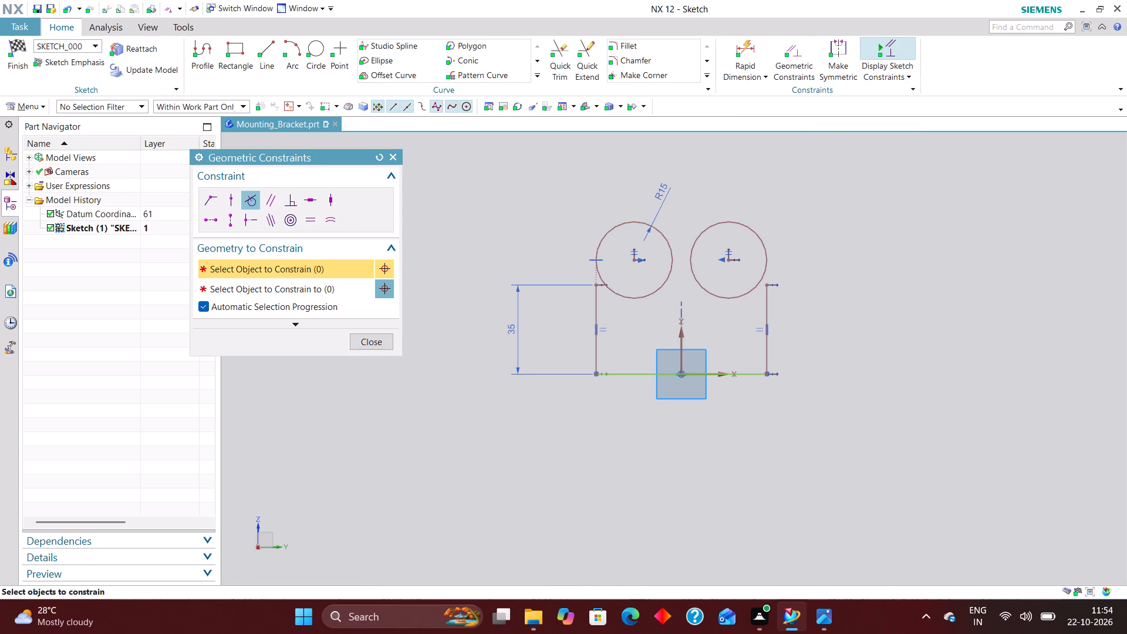
{"action": "left_click", "coordinate": [749, 289]}
{"action": "left_click", "coordinate": [764, 301]}
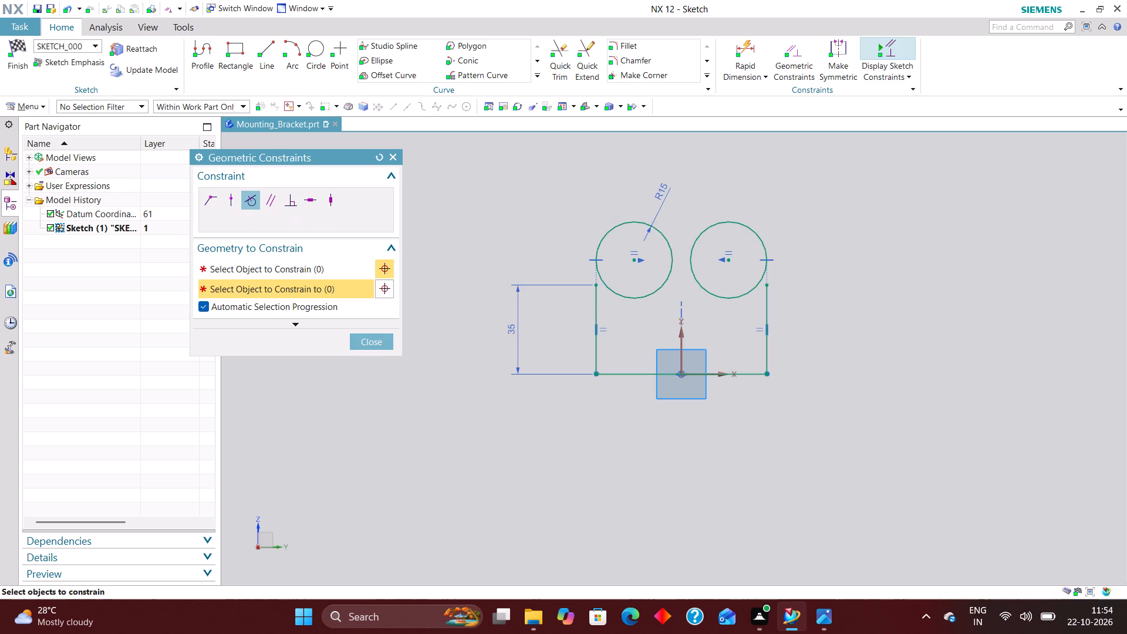
Constrain the left vertical line's upper endpoint onto the left circle with a Point on Curve constraint.
{"action": "left_click", "coordinate": [230, 197]}
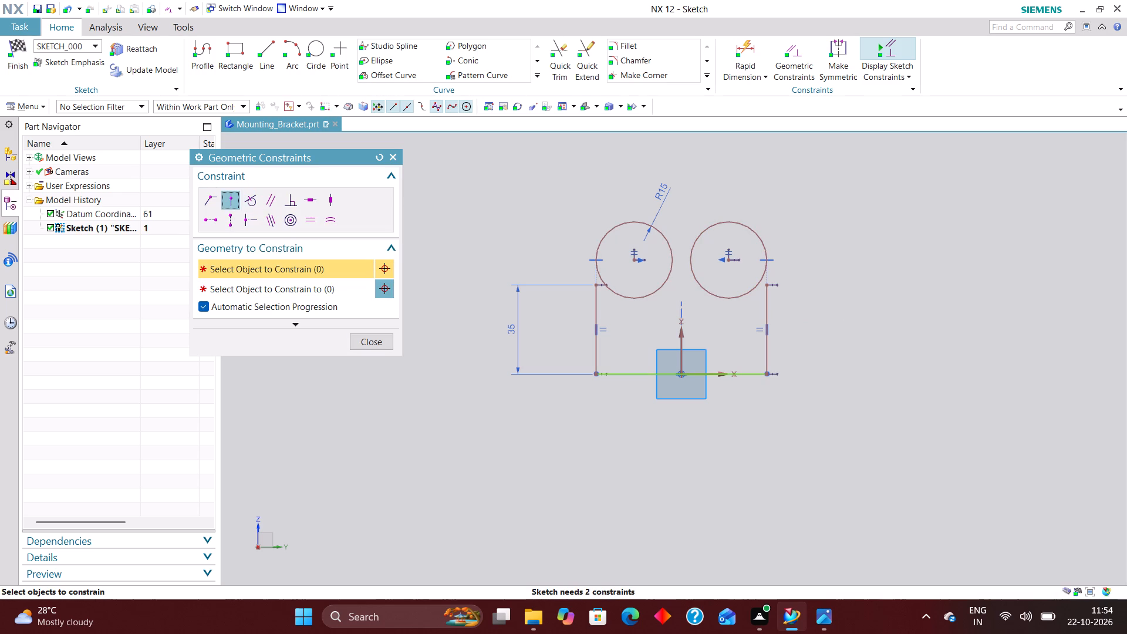
{"action": "left_click", "coordinate": [597, 285]}
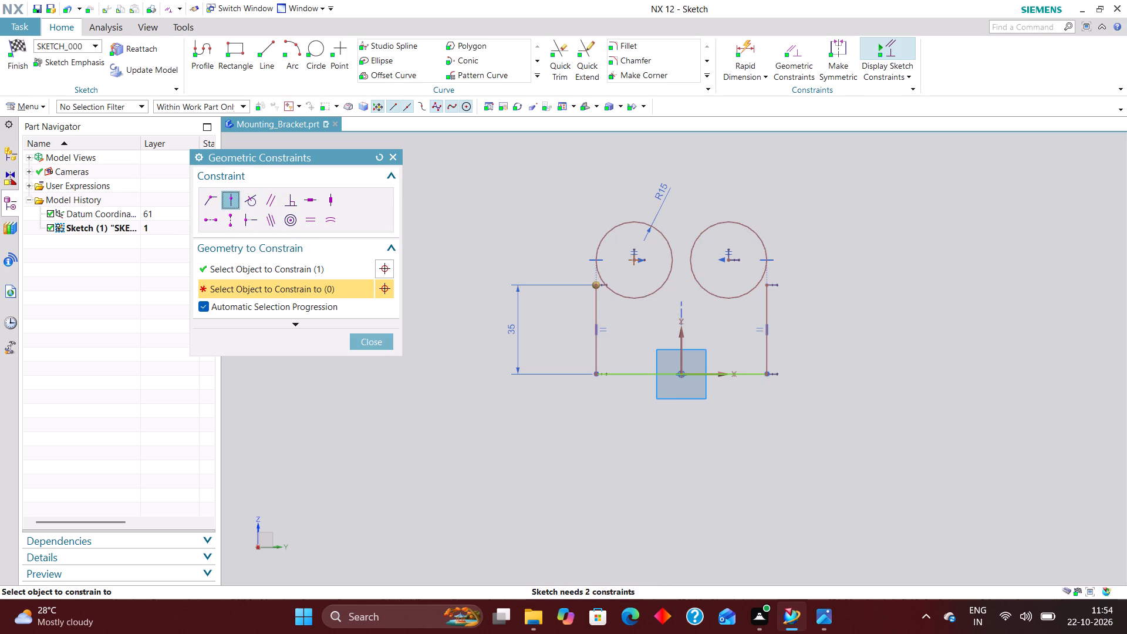
{"action": "left_click", "coordinate": [606, 240]}
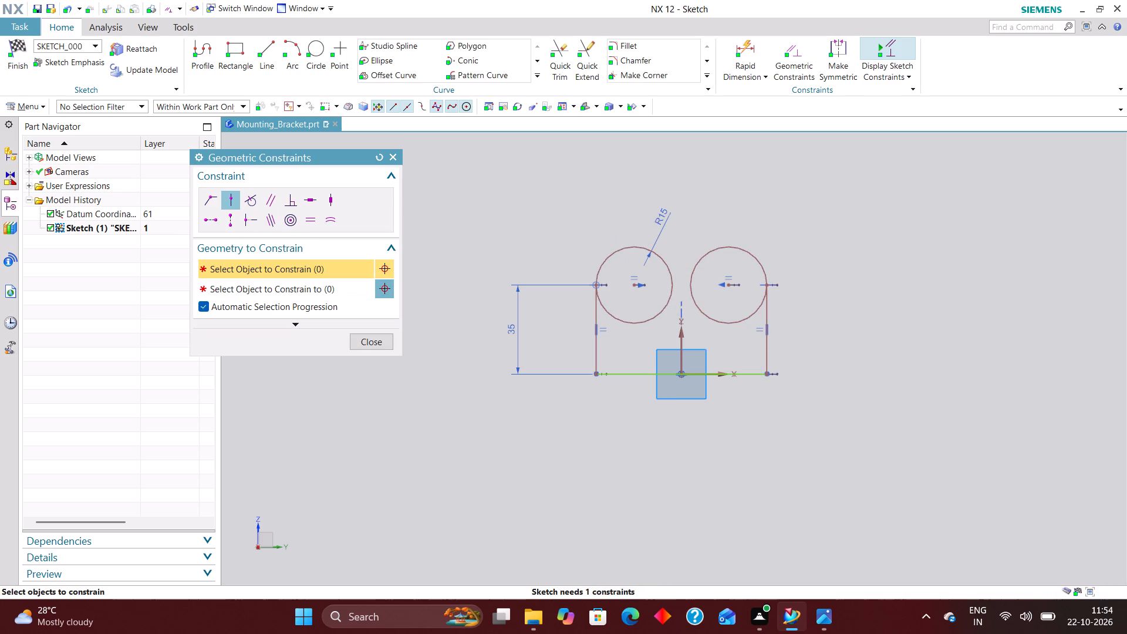
{"action": "left_click", "coordinate": [380, 340]}
Dimension the horizontal distance between the two circle centres and set it to 80 mm.
{"action": "left_click", "coordinate": [747, 49]}
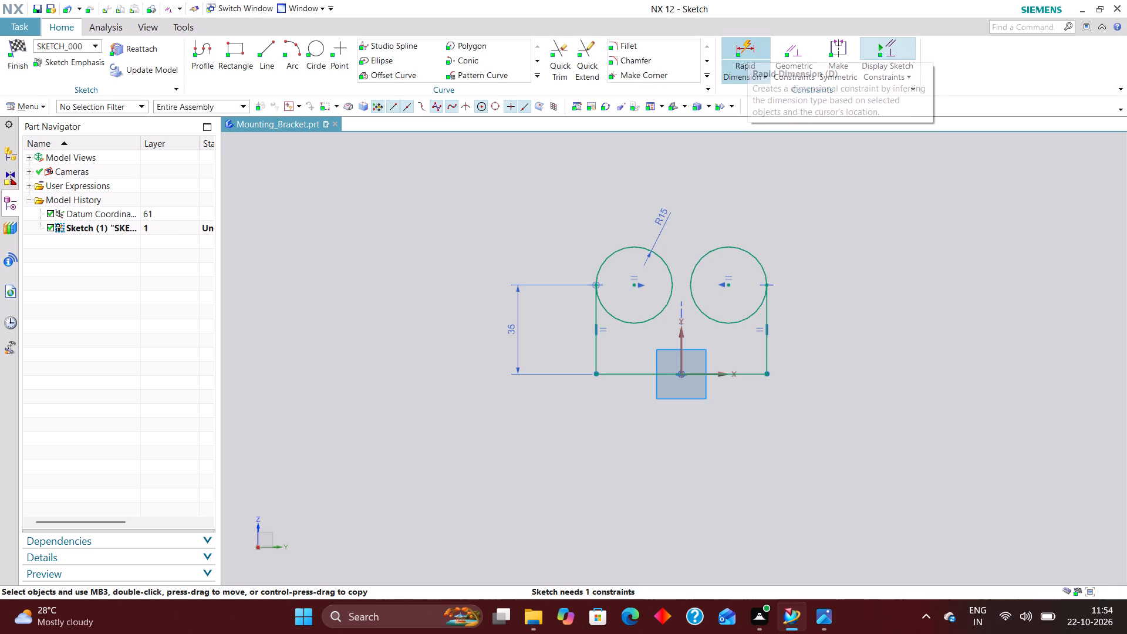
{"action": "left_click", "coordinate": [361, 301]}
{"action": "left_click", "coordinate": [350, 317]}
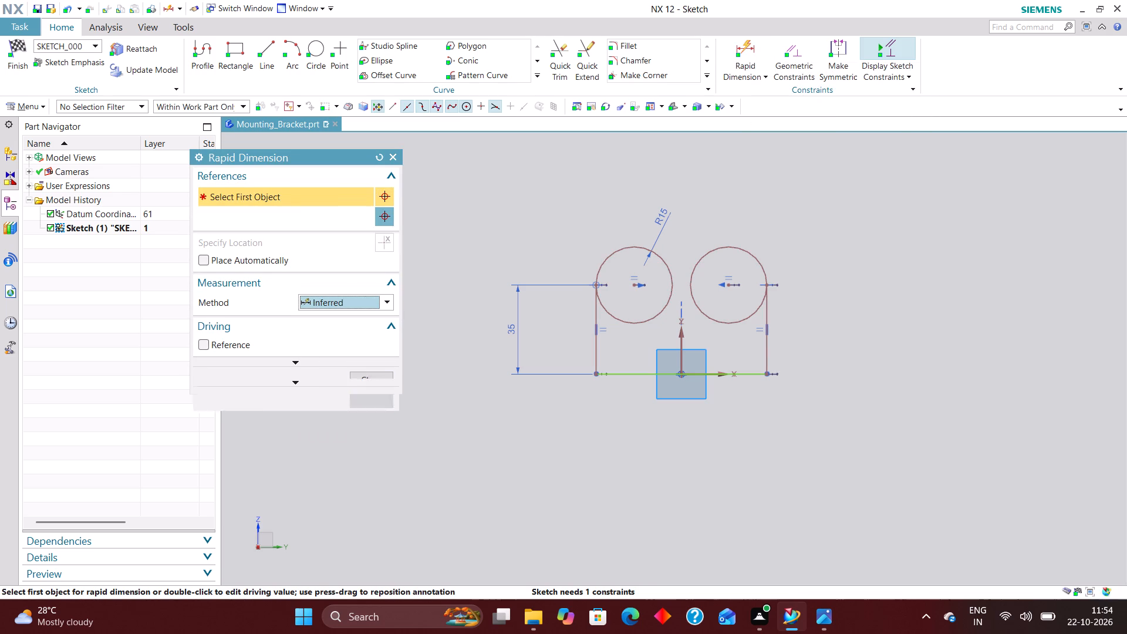
{"action": "left_click", "coordinate": [638, 280]}
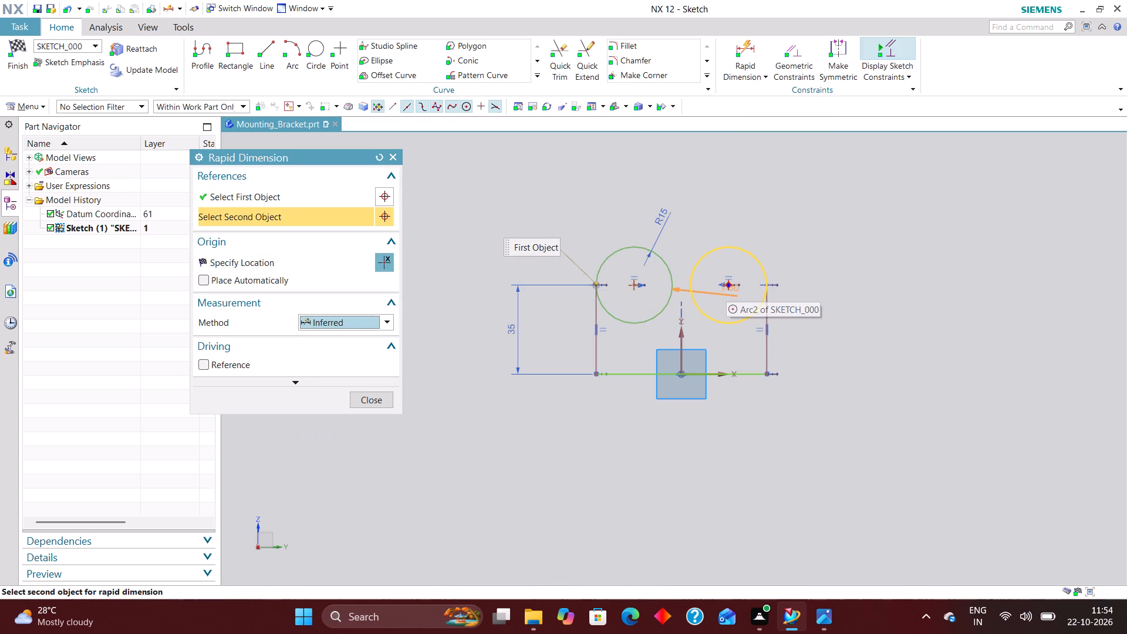
{"action": "left_click", "coordinate": [728, 283]}
{"action": "left_click", "coordinate": [679, 183]}
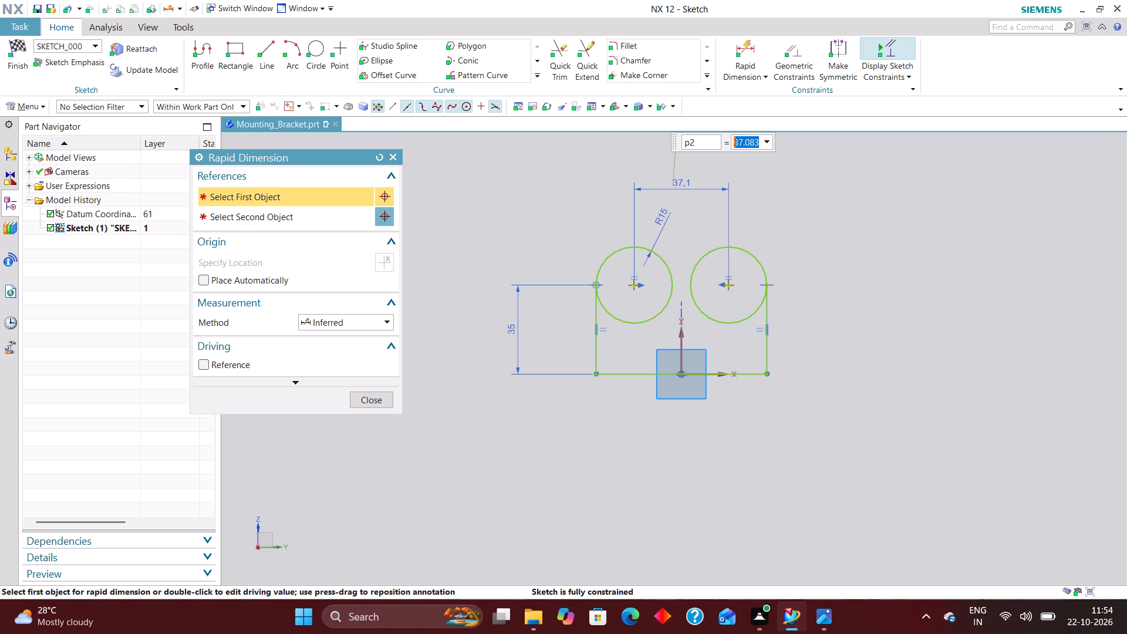
{"action": "type", "text": "80"}
{"action": "key", "text": "Return"}
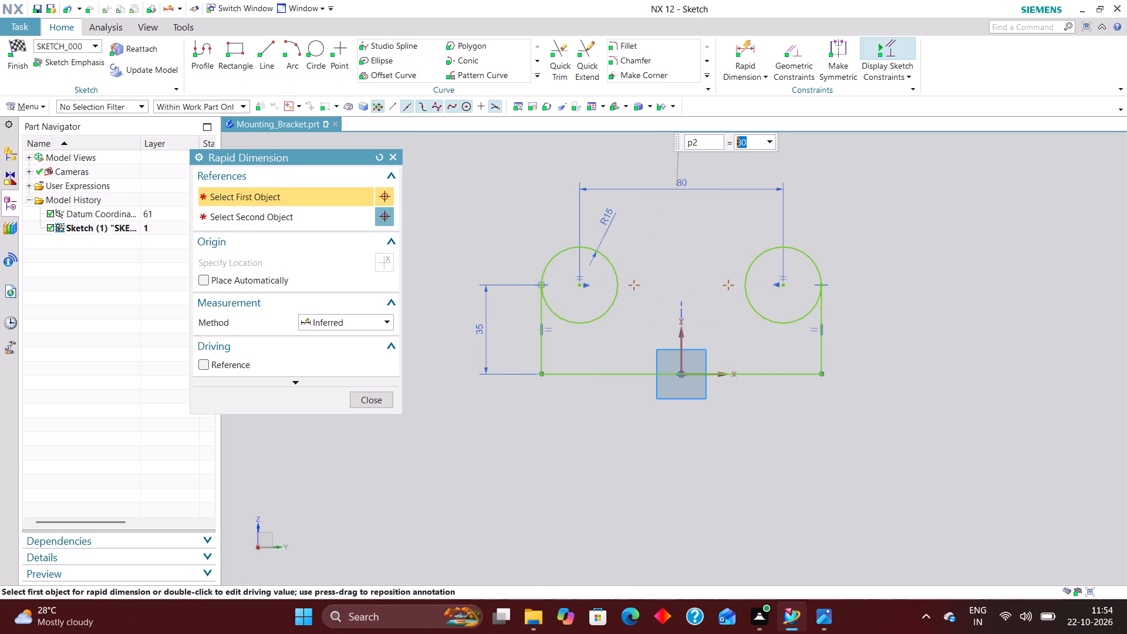
{"action": "left_click", "coordinate": [384, 400]}
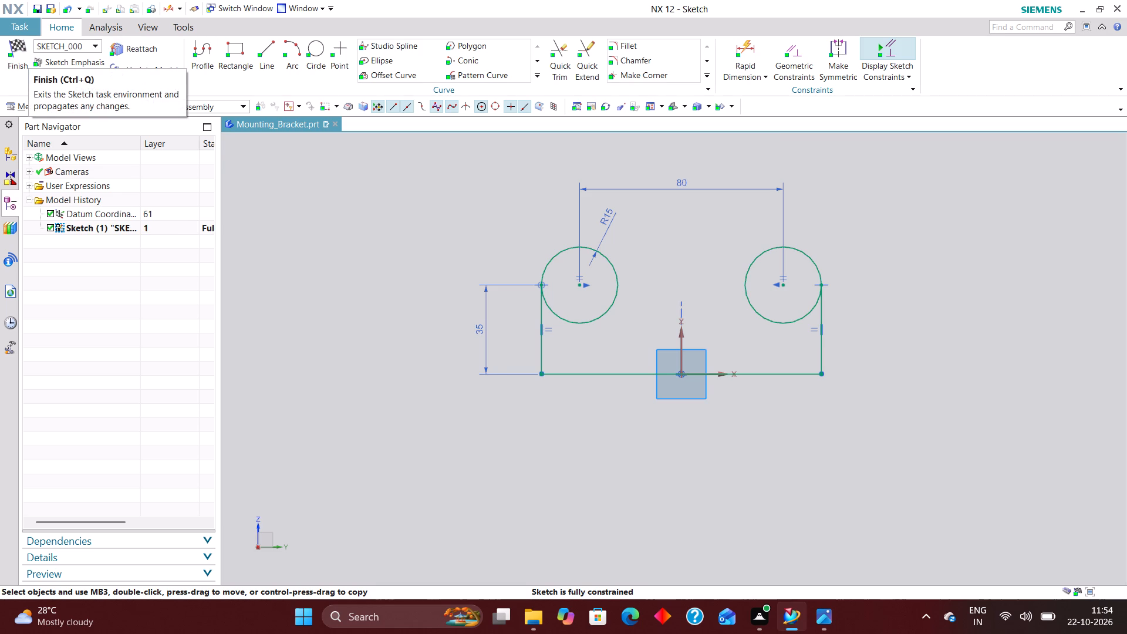
Sketch a third circle centrally above the two R15 circles, near the vertical sketch axis.
{"action": "scroll", "coordinate": [531, 491], "scroll_direction": "down", "scroll_amount": 3}
{"action": "scroll", "coordinate": [591, 419], "scroll_direction": "up", "scroll_amount": 2}
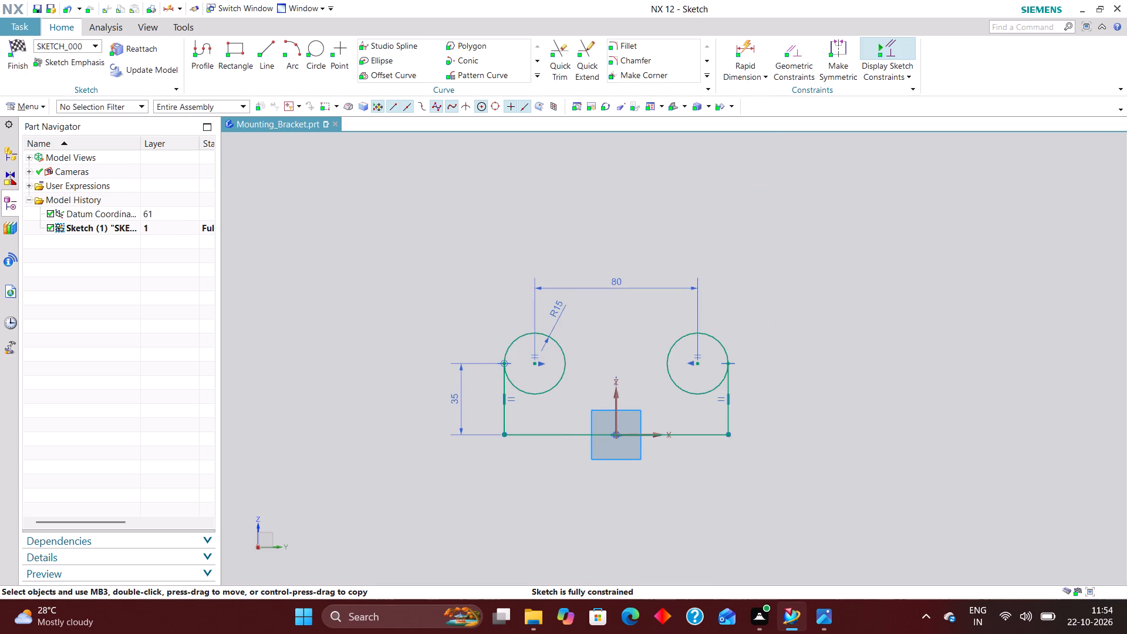
{"action": "left_click", "coordinate": [308, 43]}
{"action": "left_click", "coordinate": [615, 237]}
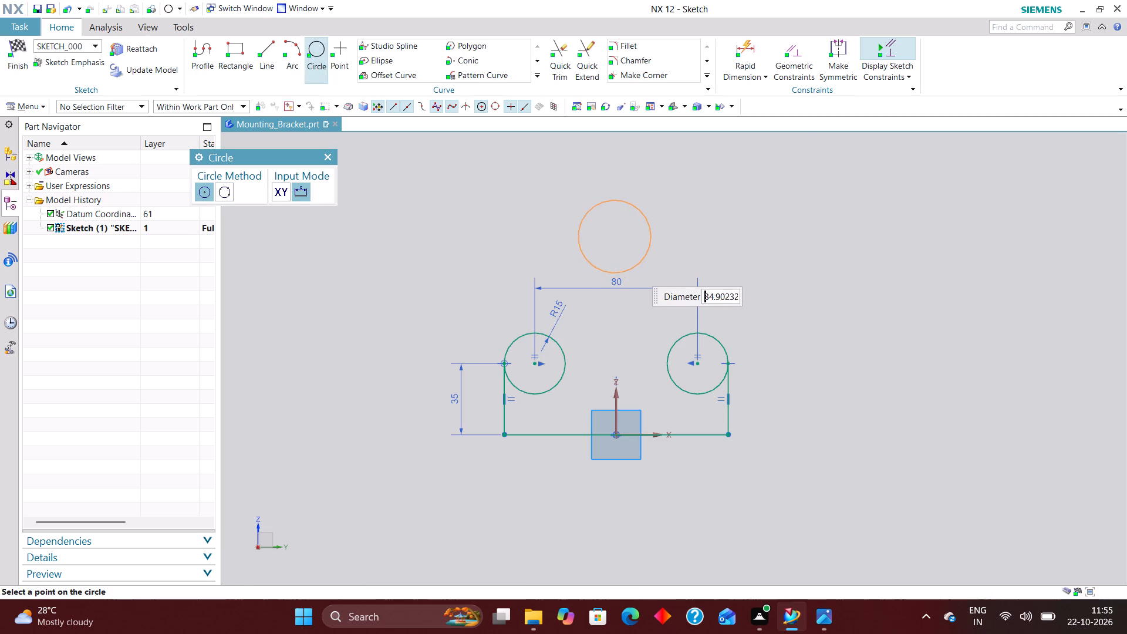
{"action": "left_click", "coordinate": [631, 265]}
Constrain the top circle's centre onto the vertical sketch axis with a Point on Curve constraint.
{"action": "left_click", "coordinate": [801, 58]}
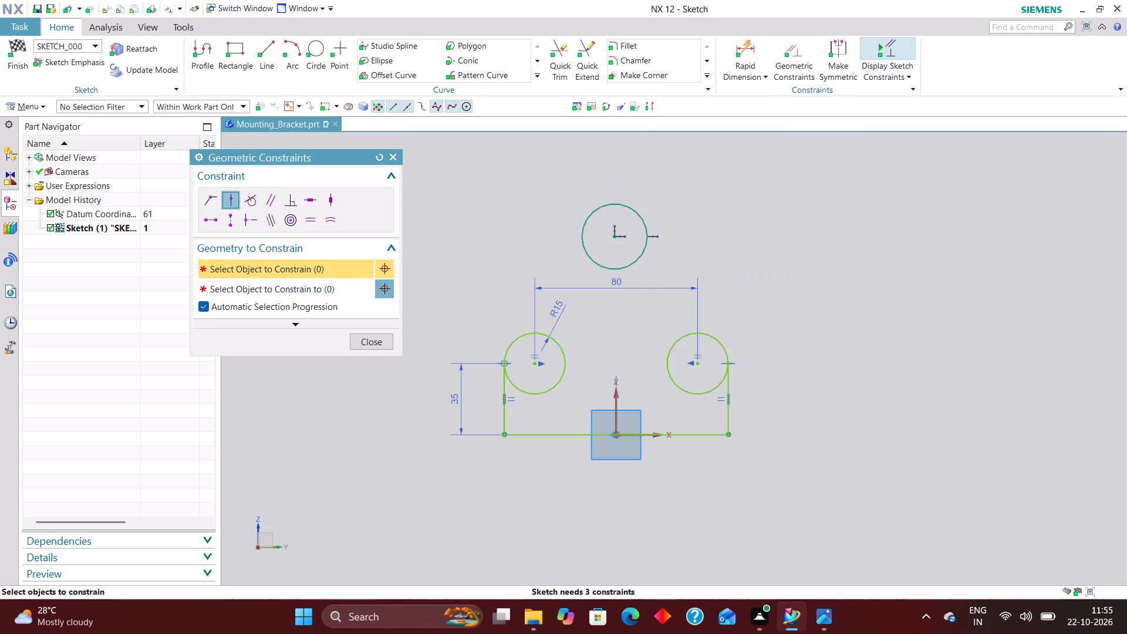
{"action": "left_click", "coordinate": [616, 235]}
{"action": "left_click", "coordinate": [615, 405]}
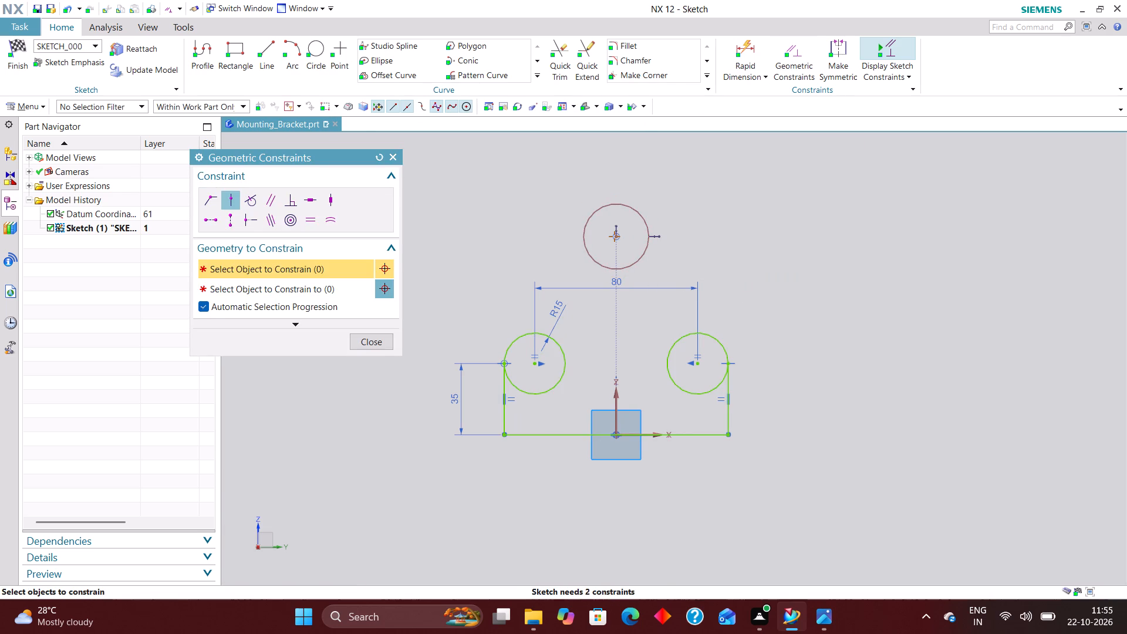
Apply an Equal Radius constraint between the left R15 circle and the top circle.
{"action": "left_click", "coordinate": [338, 219]}
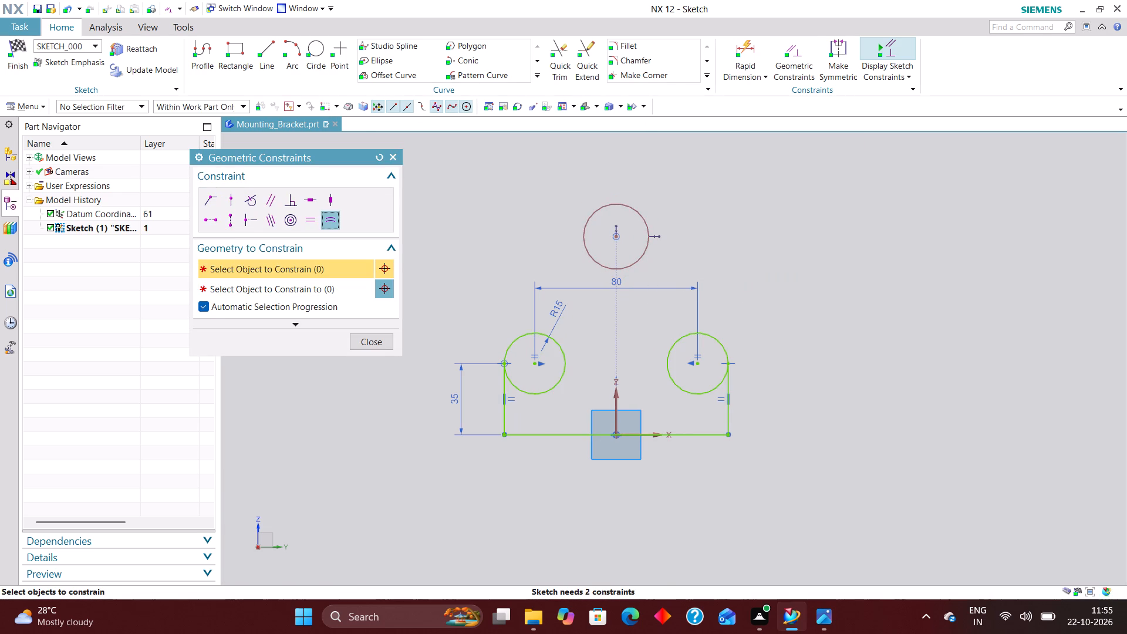
{"action": "left_click", "coordinate": [565, 354]}
{"action": "left_click", "coordinate": [603, 264]}
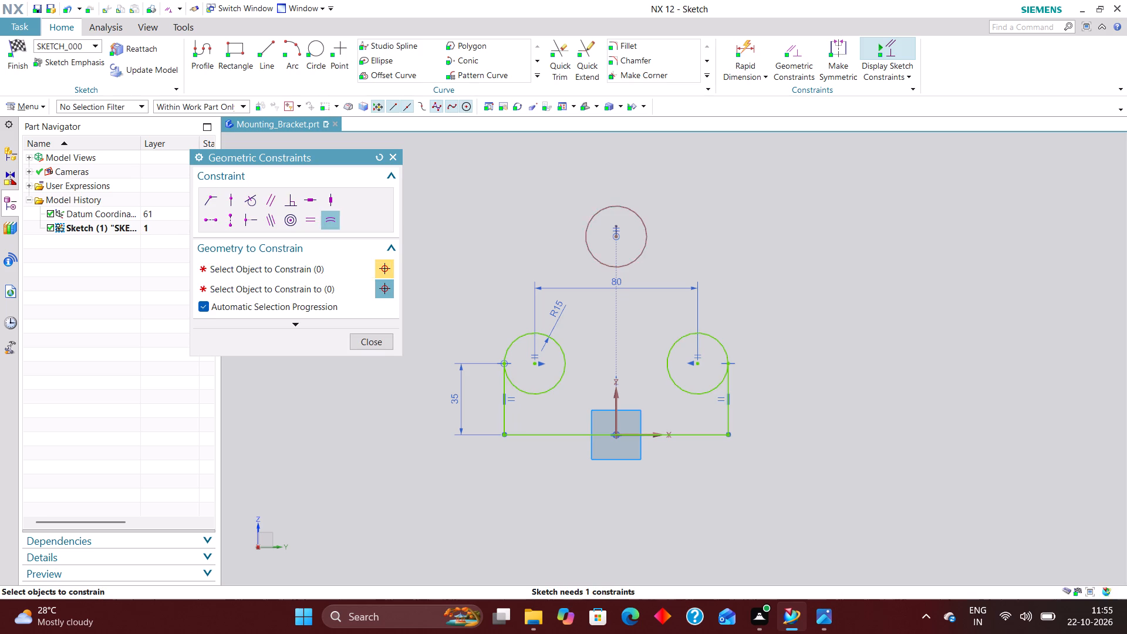
{"action": "left_click", "coordinate": [383, 343]}
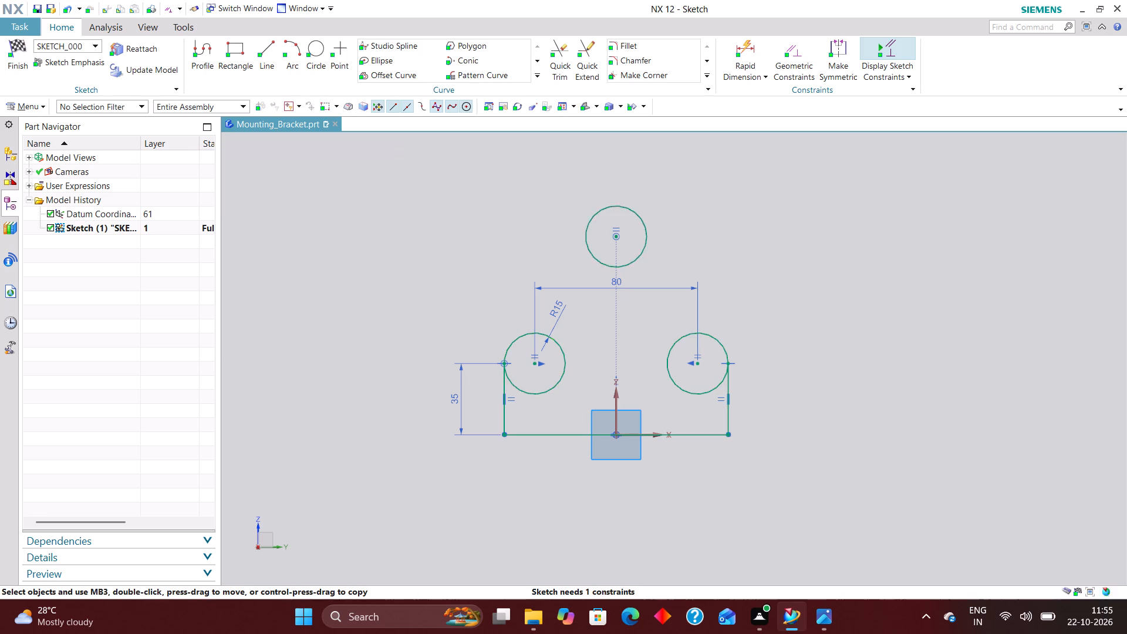
Dimension the vertical distance between the right circle's centre and the top circle's centre and set it to 50 mm.
{"action": "left_click", "coordinate": [740, 55]}
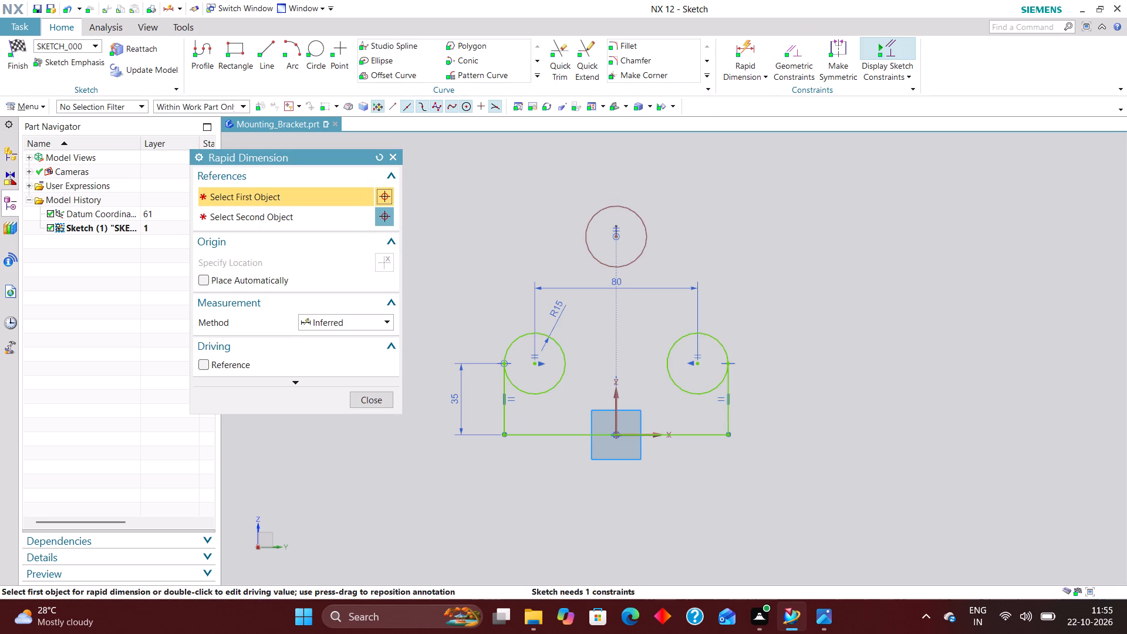
{"action": "left_click", "coordinate": [699, 364]}
{"action": "left_click", "coordinate": [615, 232]}
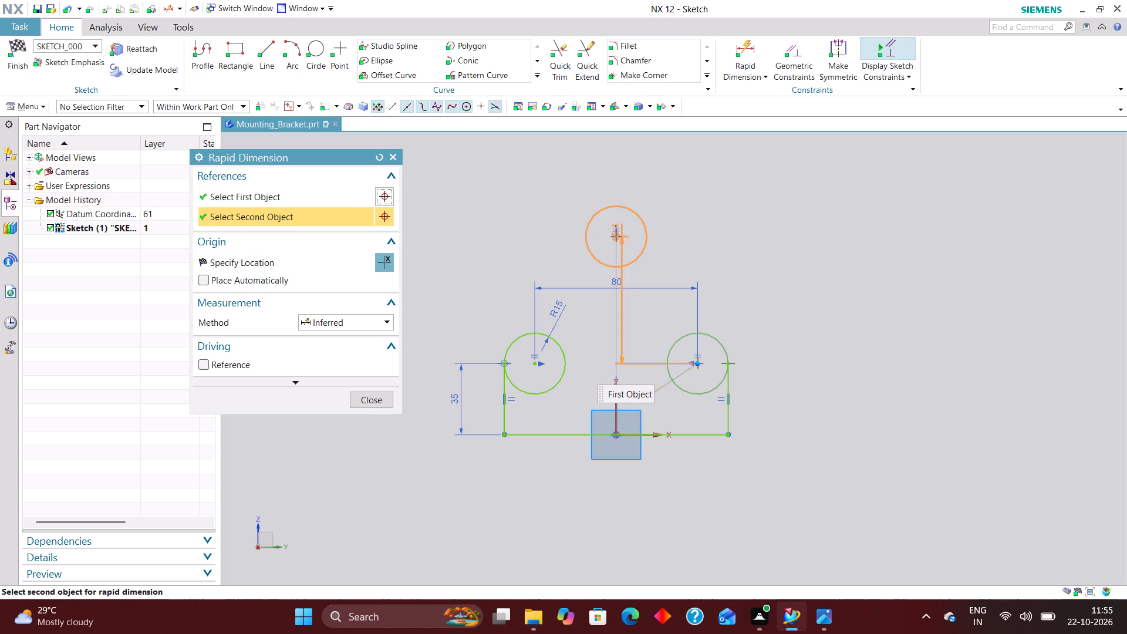
{"action": "left_click", "coordinate": [835, 286]}
{"action": "type", "text": "50"}
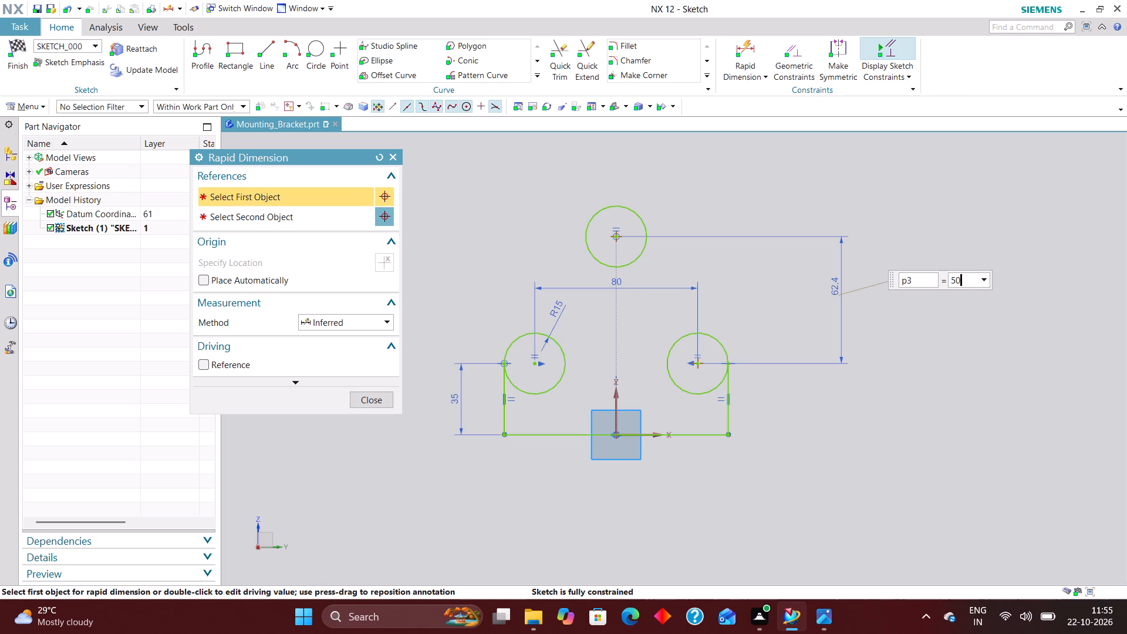
{"action": "key", "text": "Return"}
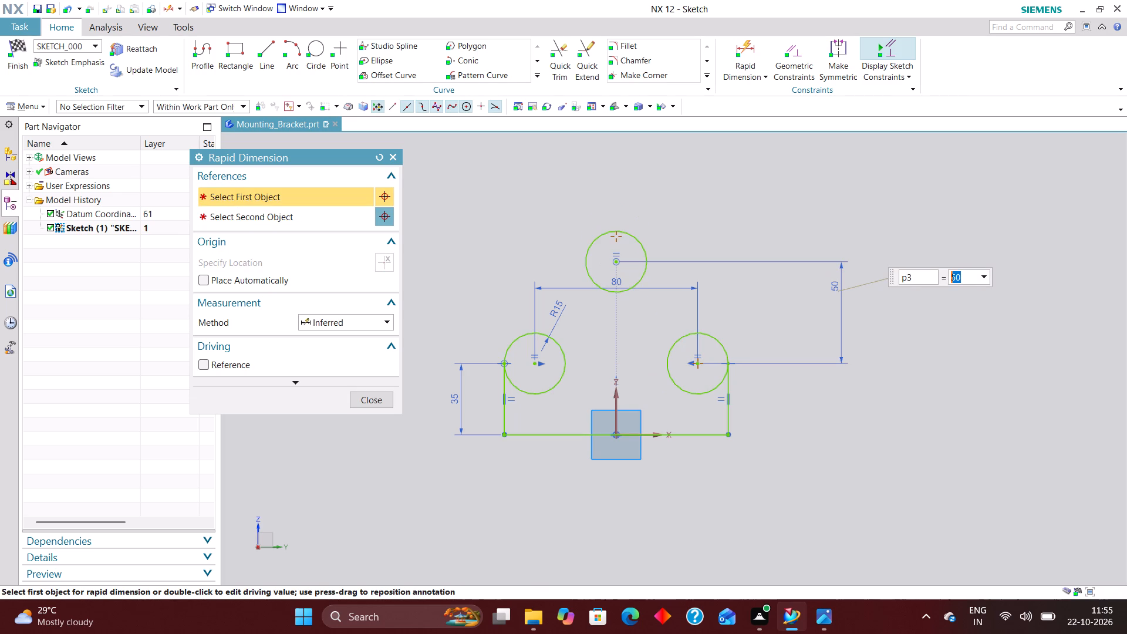
{"action": "scroll", "coordinate": [694, 433], "scroll_direction": "up", "scroll_amount": 1}
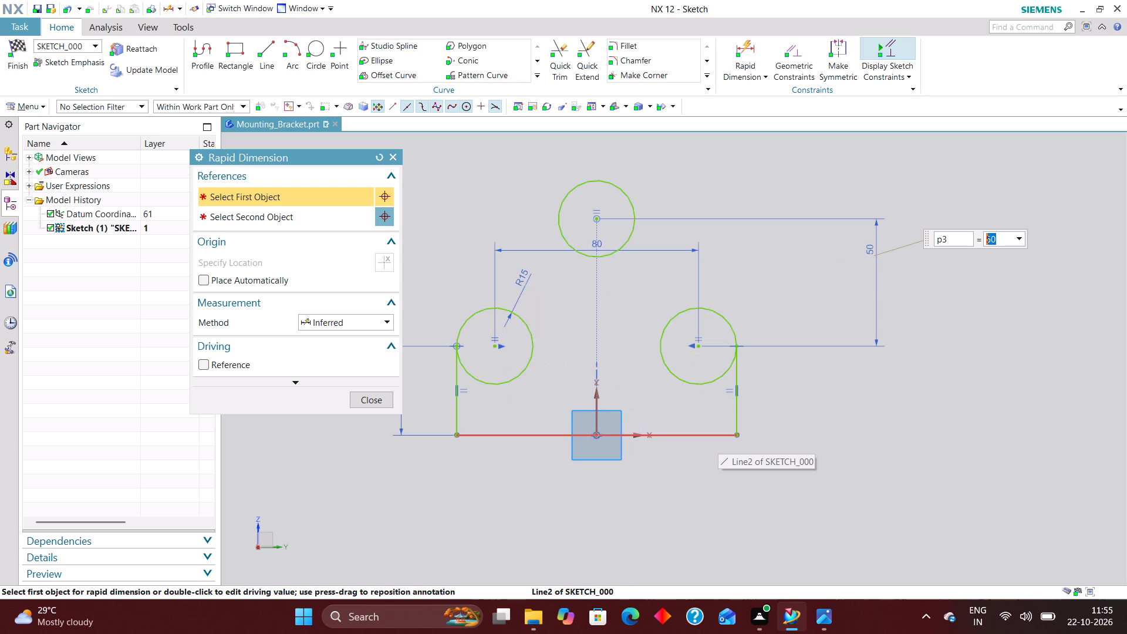
{"action": "scroll", "coordinate": [724, 441], "scroll_direction": "down", "scroll_amount": 1}
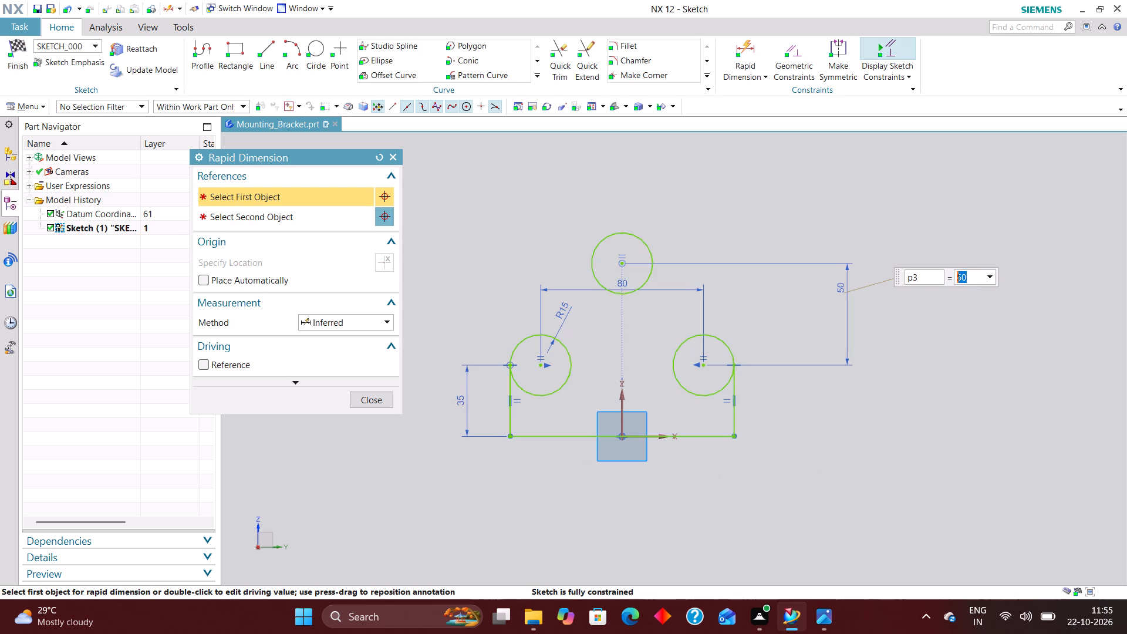
{"action": "scroll", "coordinate": [684, 419], "scroll_direction": "up", "scroll_amount": 1}
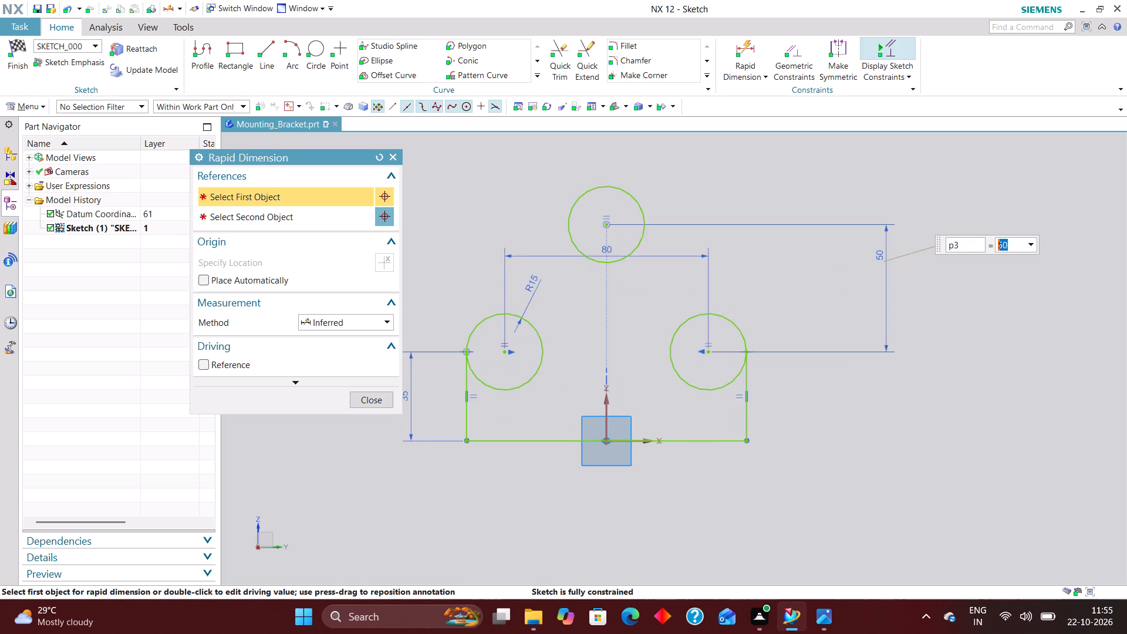
{"action": "left_click", "coordinate": [372, 397]}
{"action": "scroll", "coordinate": [594, 467], "scroll_direction": "down", "scroll_amount": 1}
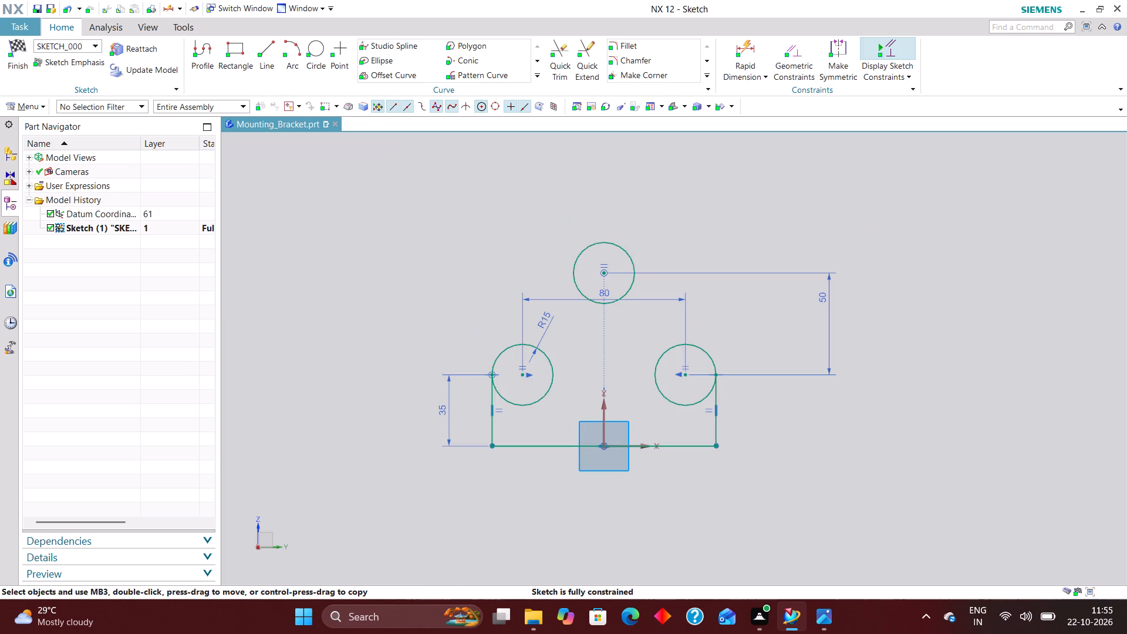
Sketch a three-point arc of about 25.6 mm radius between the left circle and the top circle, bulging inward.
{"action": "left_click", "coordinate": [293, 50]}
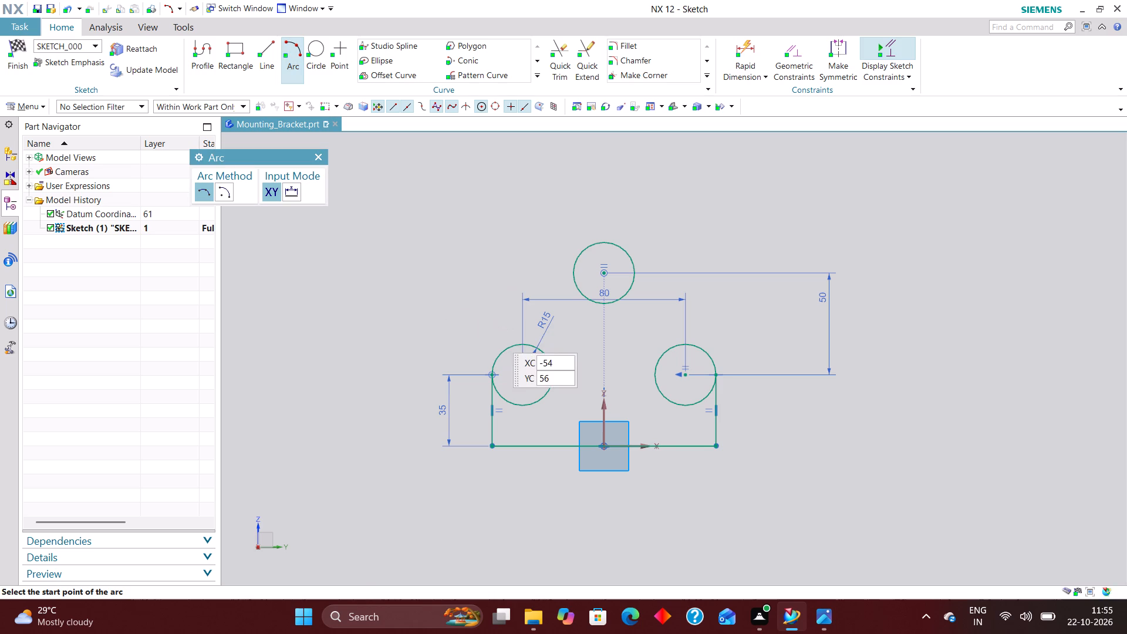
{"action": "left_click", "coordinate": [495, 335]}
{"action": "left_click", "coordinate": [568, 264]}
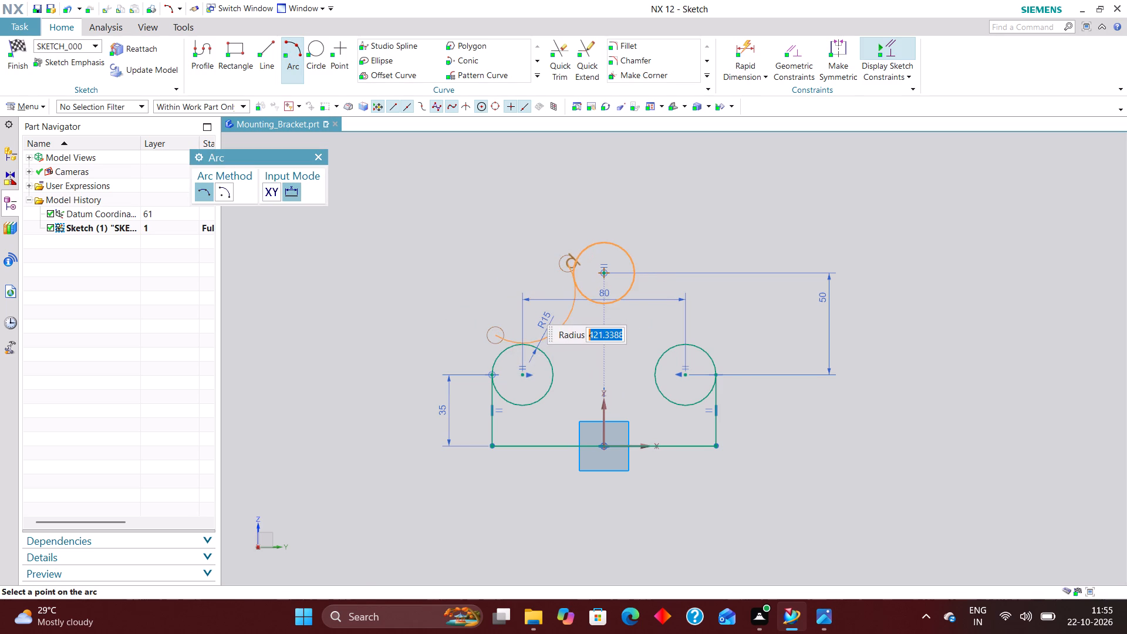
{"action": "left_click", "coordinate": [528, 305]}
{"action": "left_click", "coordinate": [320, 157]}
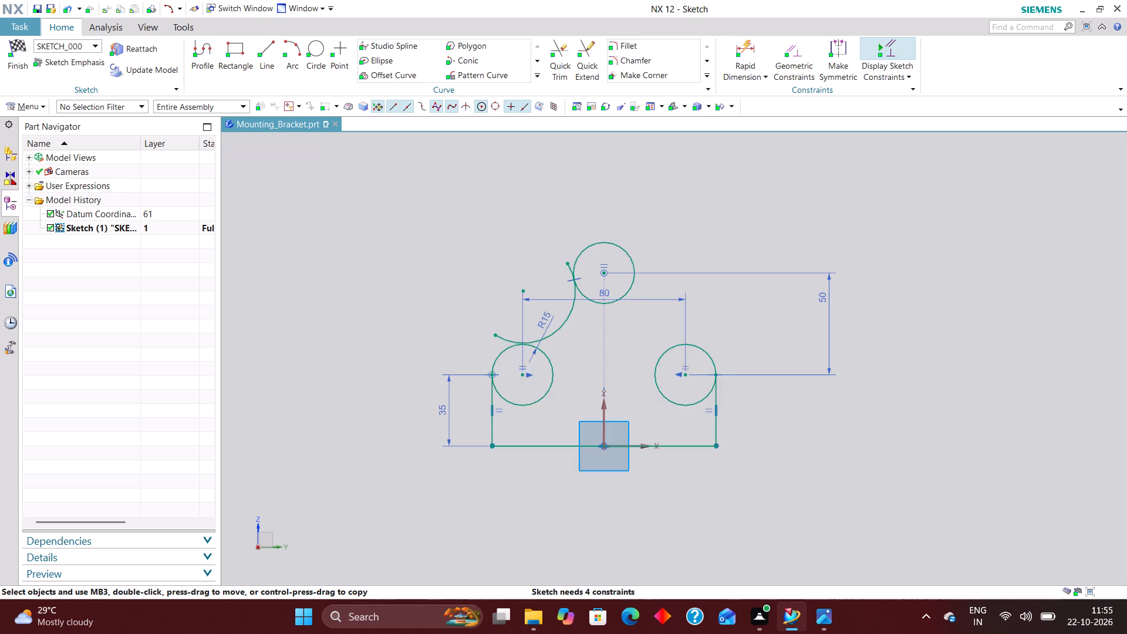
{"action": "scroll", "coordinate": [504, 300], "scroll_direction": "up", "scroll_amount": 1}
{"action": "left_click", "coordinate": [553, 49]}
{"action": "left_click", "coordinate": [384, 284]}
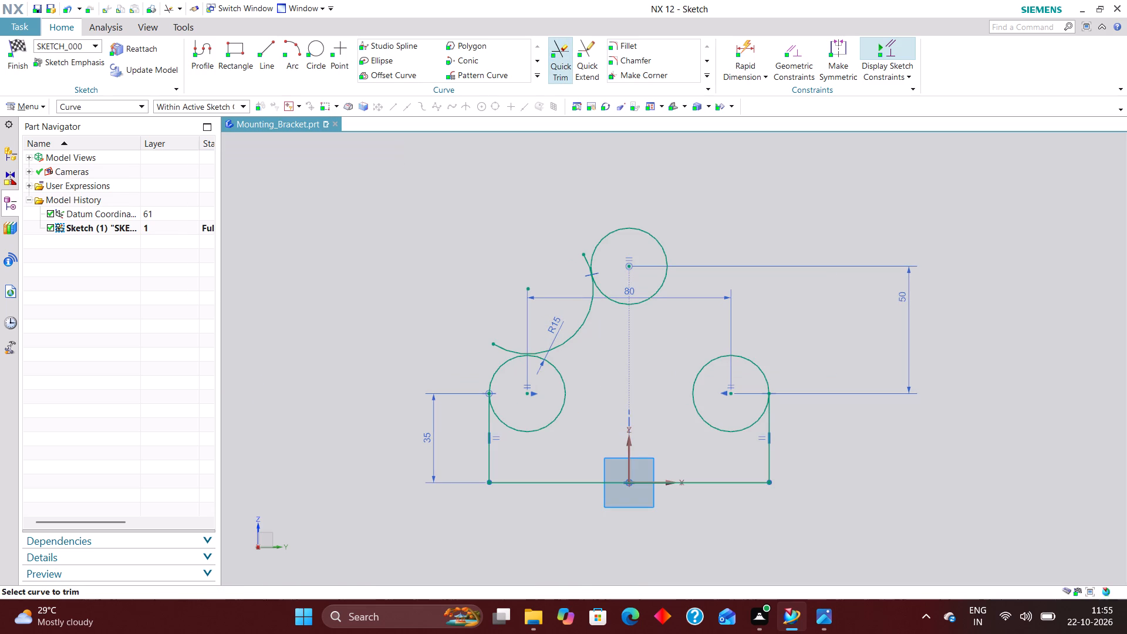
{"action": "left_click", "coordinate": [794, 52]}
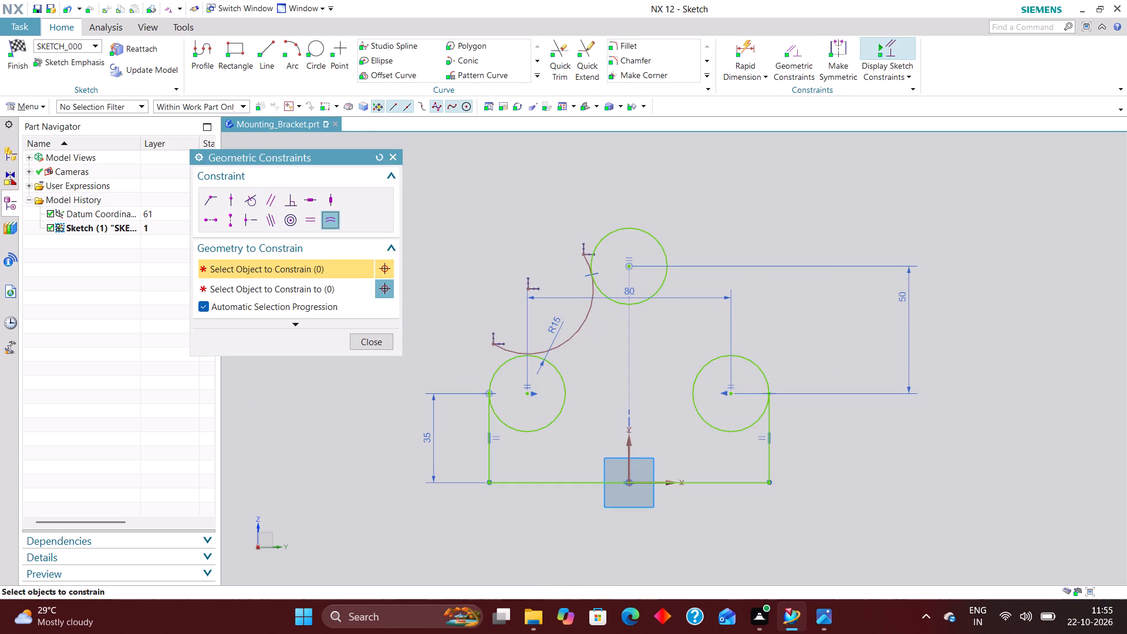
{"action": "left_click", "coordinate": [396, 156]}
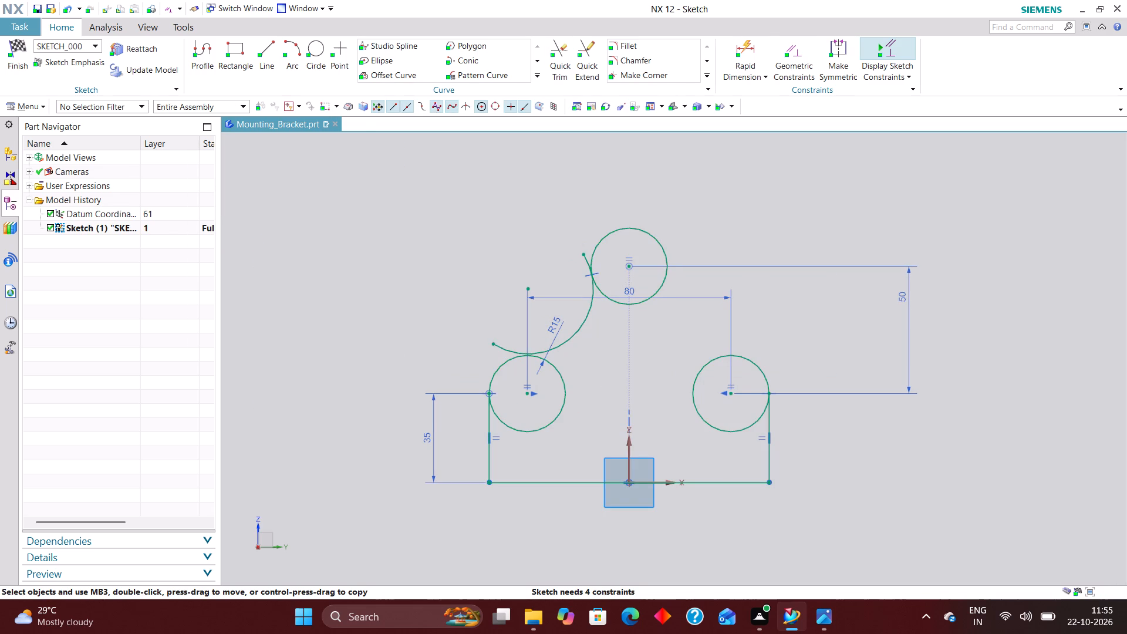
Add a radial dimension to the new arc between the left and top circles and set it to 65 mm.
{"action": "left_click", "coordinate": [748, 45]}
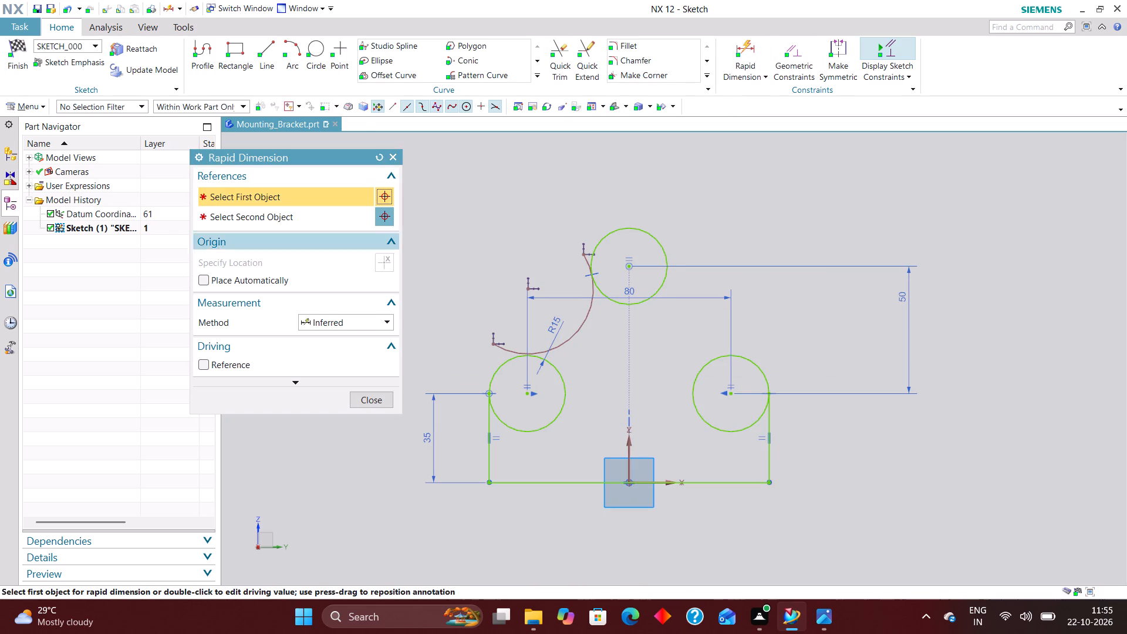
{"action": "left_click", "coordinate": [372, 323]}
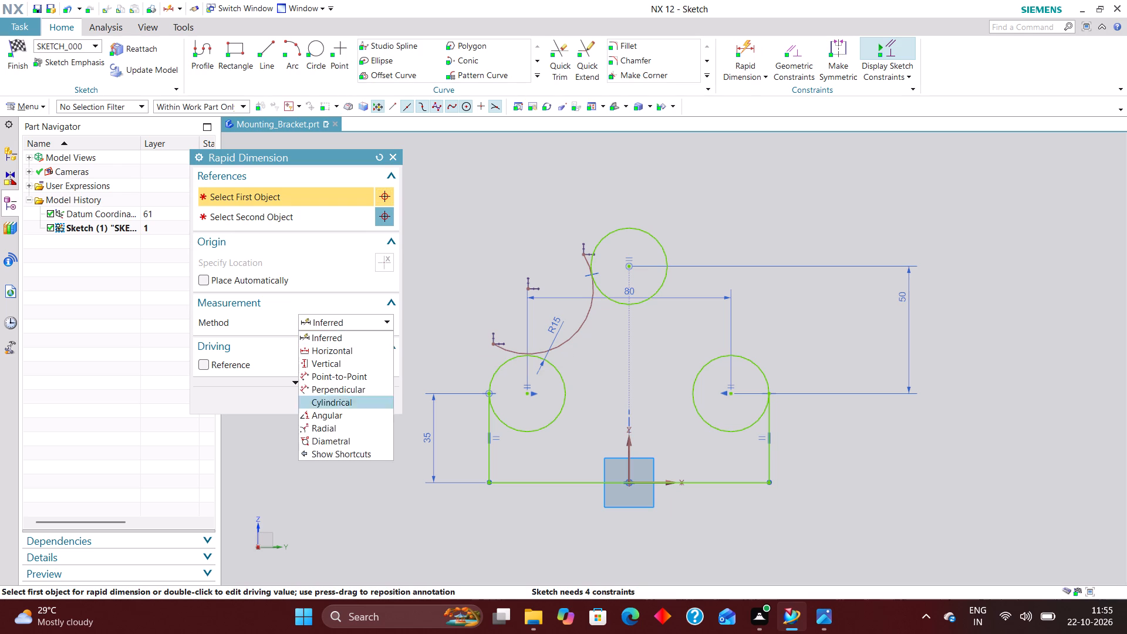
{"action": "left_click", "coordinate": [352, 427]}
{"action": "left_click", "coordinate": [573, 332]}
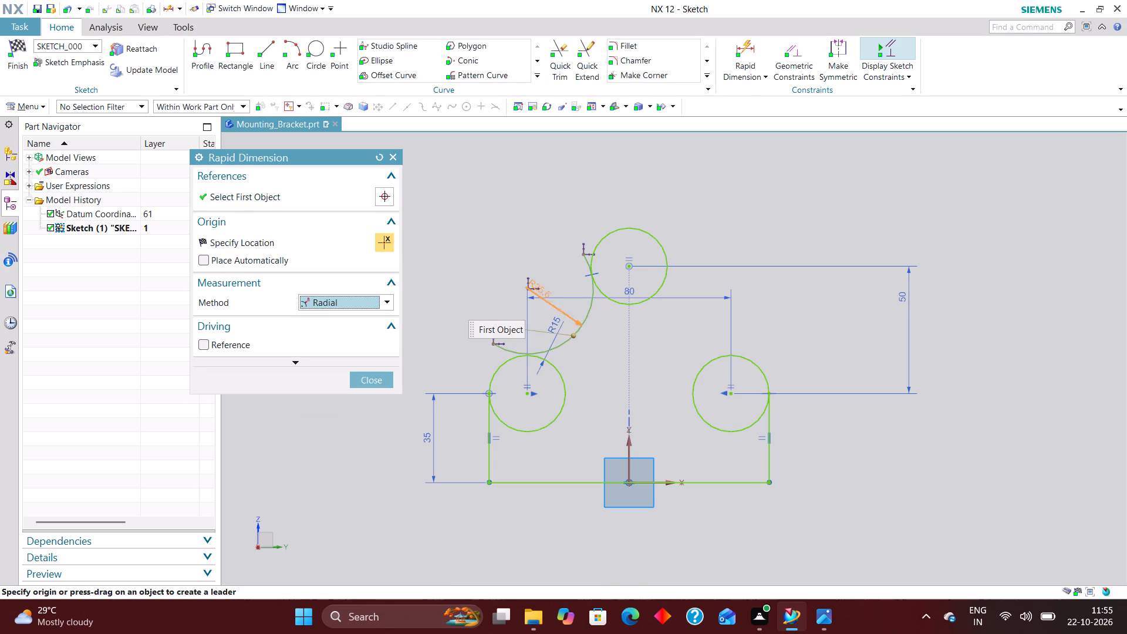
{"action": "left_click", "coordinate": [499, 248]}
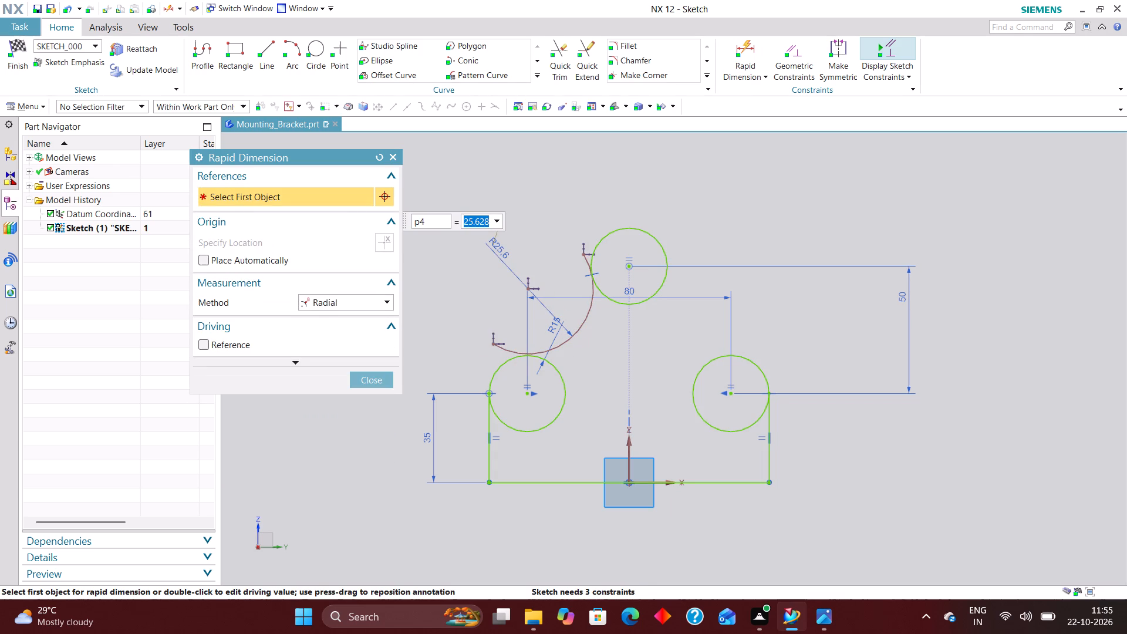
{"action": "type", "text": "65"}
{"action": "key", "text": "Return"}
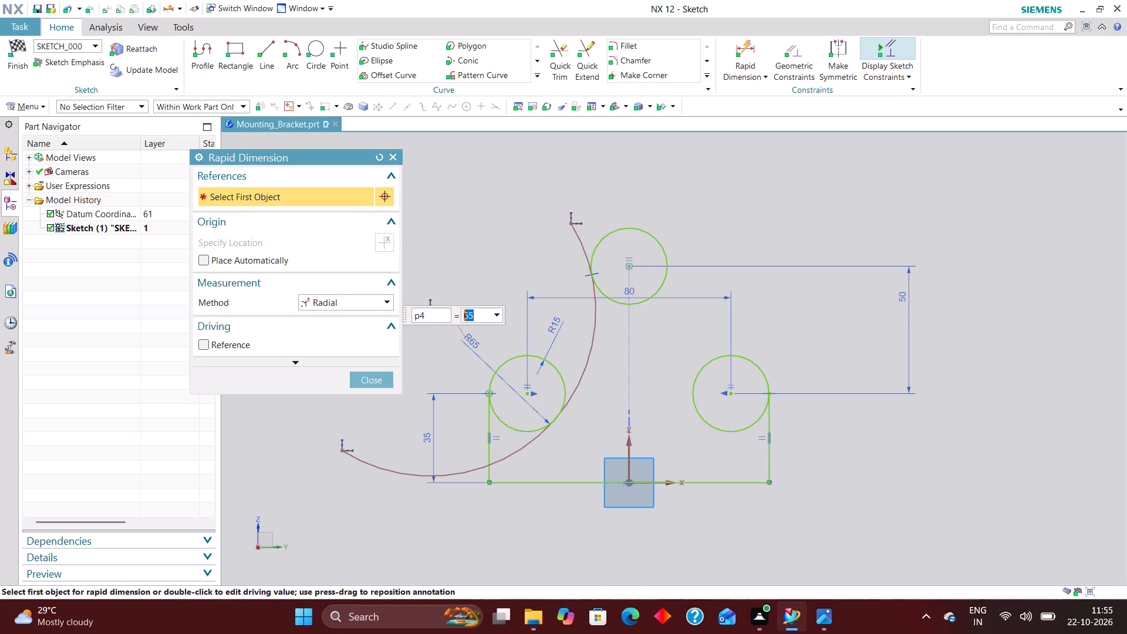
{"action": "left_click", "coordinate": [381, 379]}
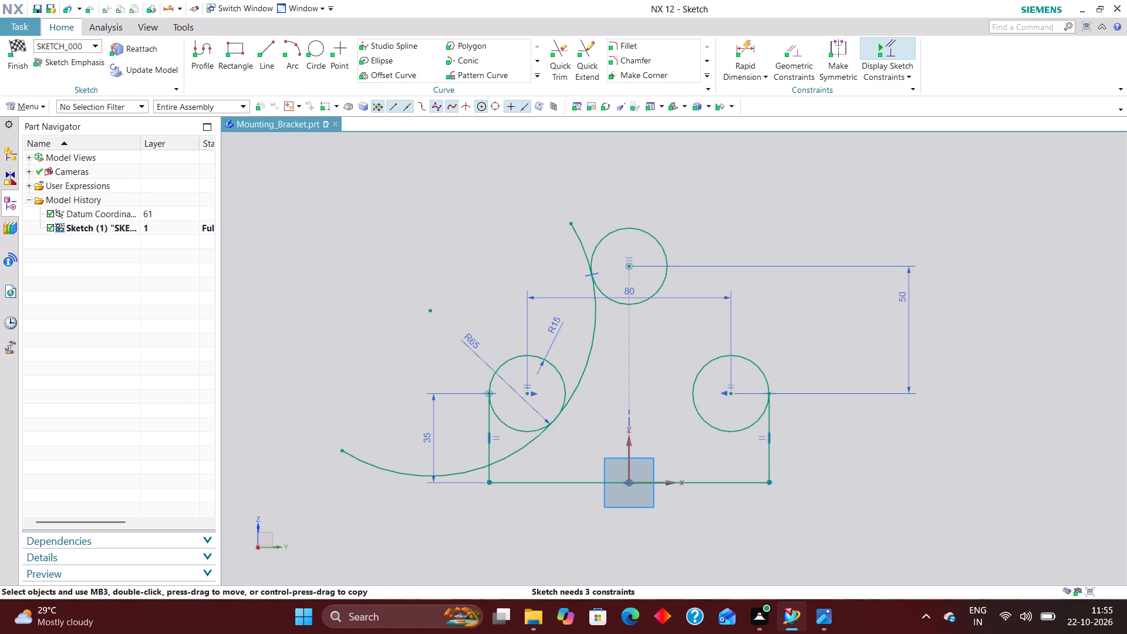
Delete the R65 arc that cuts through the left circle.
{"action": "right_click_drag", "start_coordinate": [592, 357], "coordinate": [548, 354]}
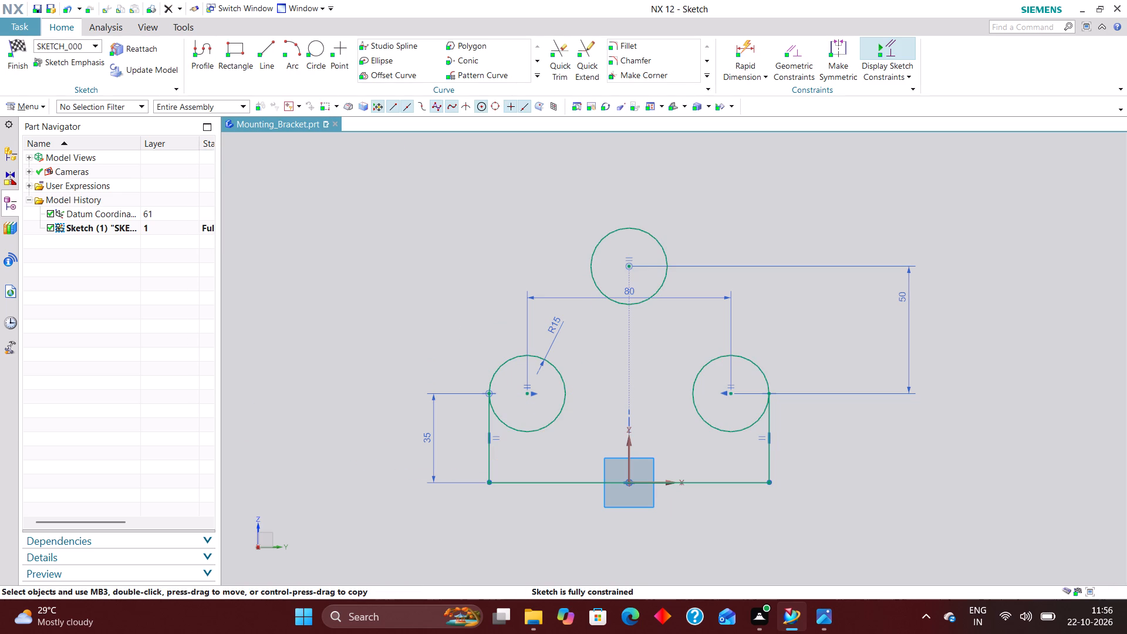
Sketch a three-point arc of about 33.8 mm radius between the left and top circles, with its ends clear of both.
{"action": "left_click", "coordinate": [298, 48]}
{"action": "scroll", "coordinate": [520, 307], "scroll_direction": "up", "scroll_amount": 2}
{"action": "left_click", "coordinate": [518, 356]}
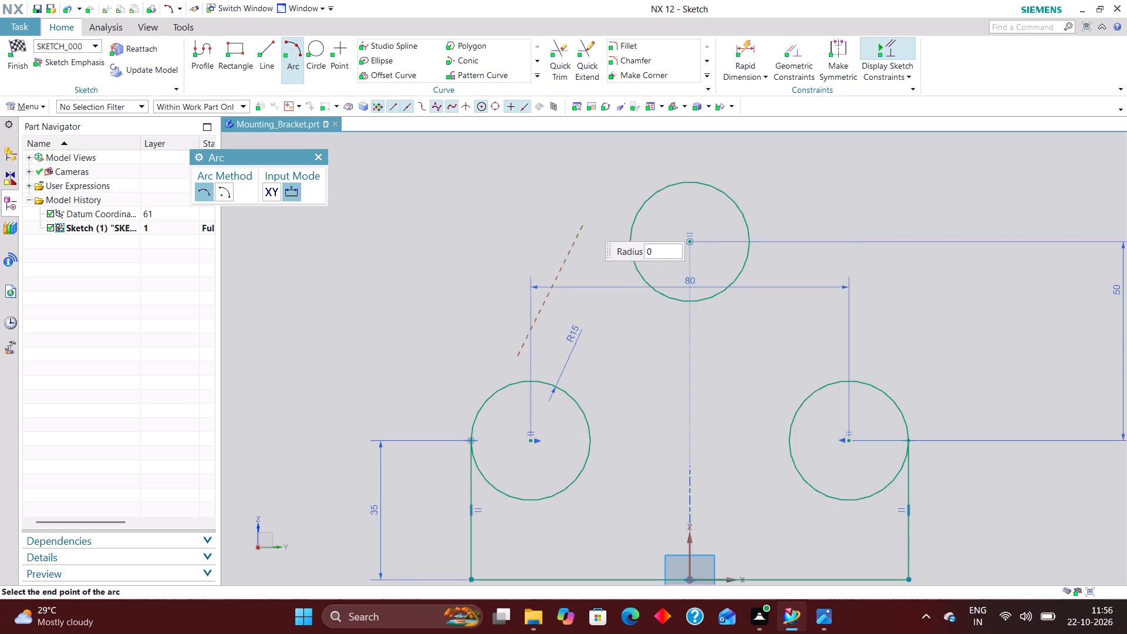
{"action": "left_click", "coordinate": [603, 213]}
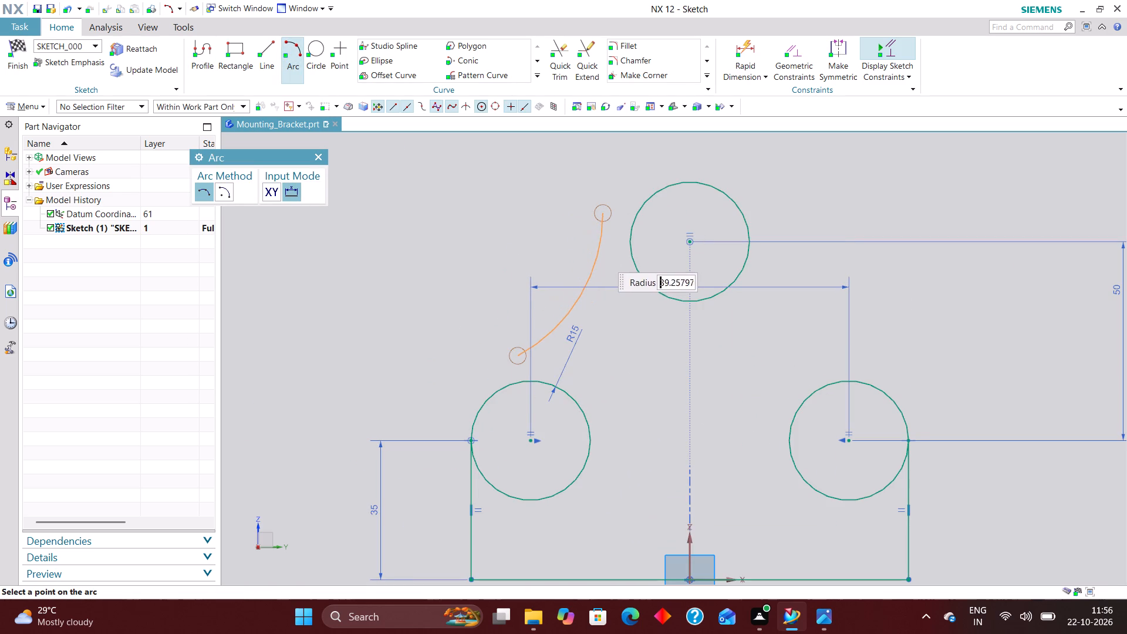
{"action": "left_click", "coordinate": [601, 258]}
{"action": "left_click", "coordinate": [321, 157]}
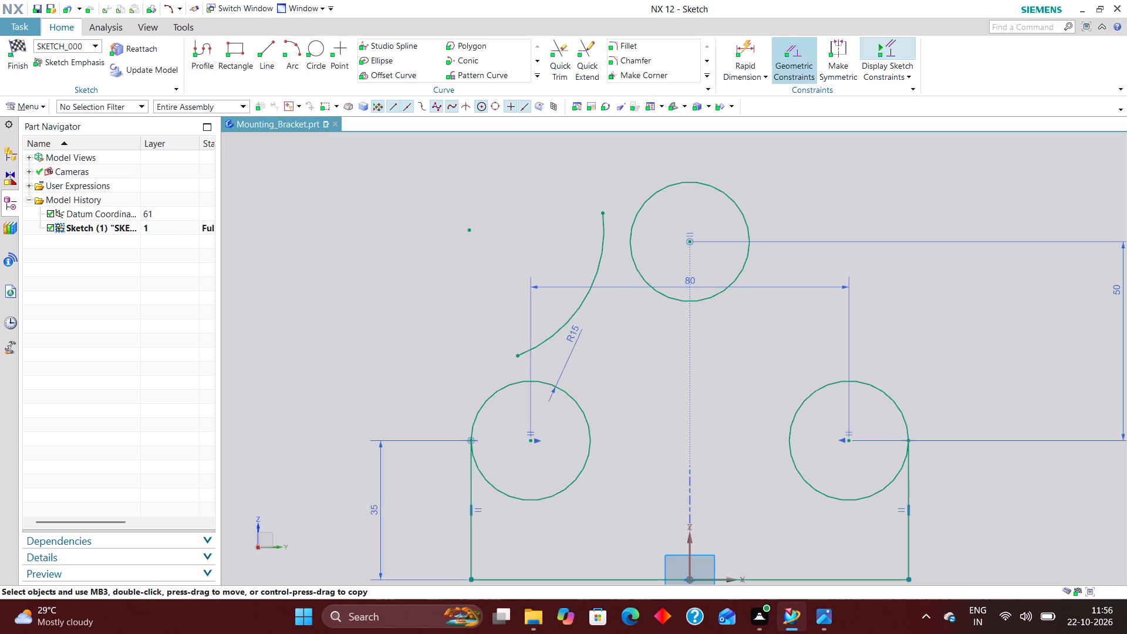
Add a radial dimension to the redrawn arc and set it to 65 mm.
{"action": "left_click", "coordinate": [740, 48]}
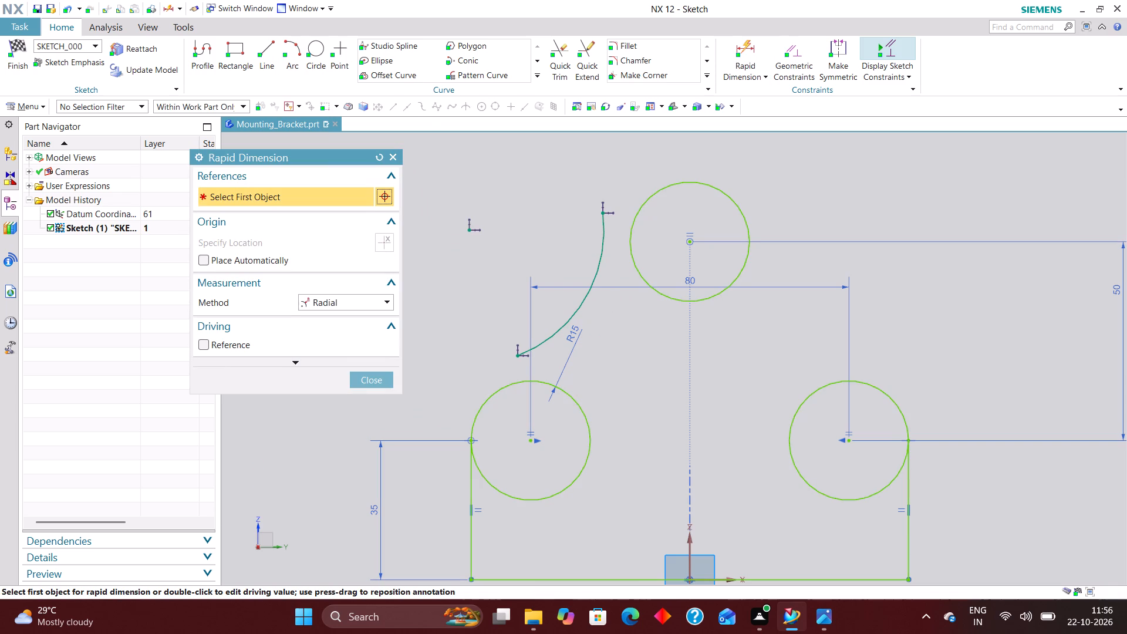
{"action": "left_click", "coordinate": [575, 309]}
{"action": "left_click", "coordinate": [535, 230]}
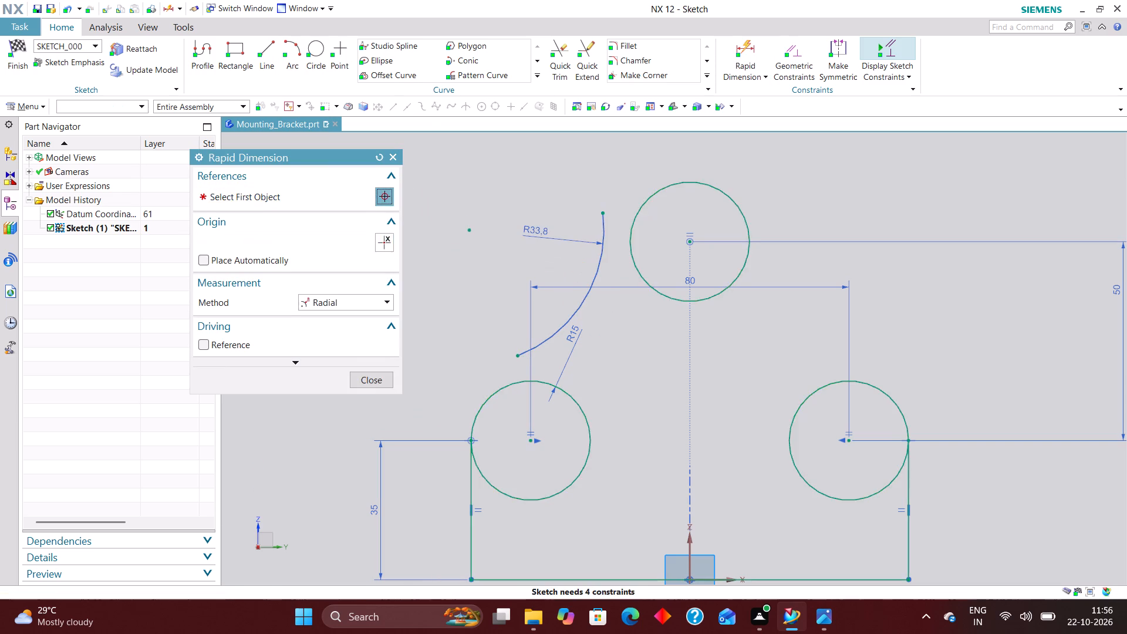
{"action": "type", "text": "65"}
{"action": "key", "text": "Return"}
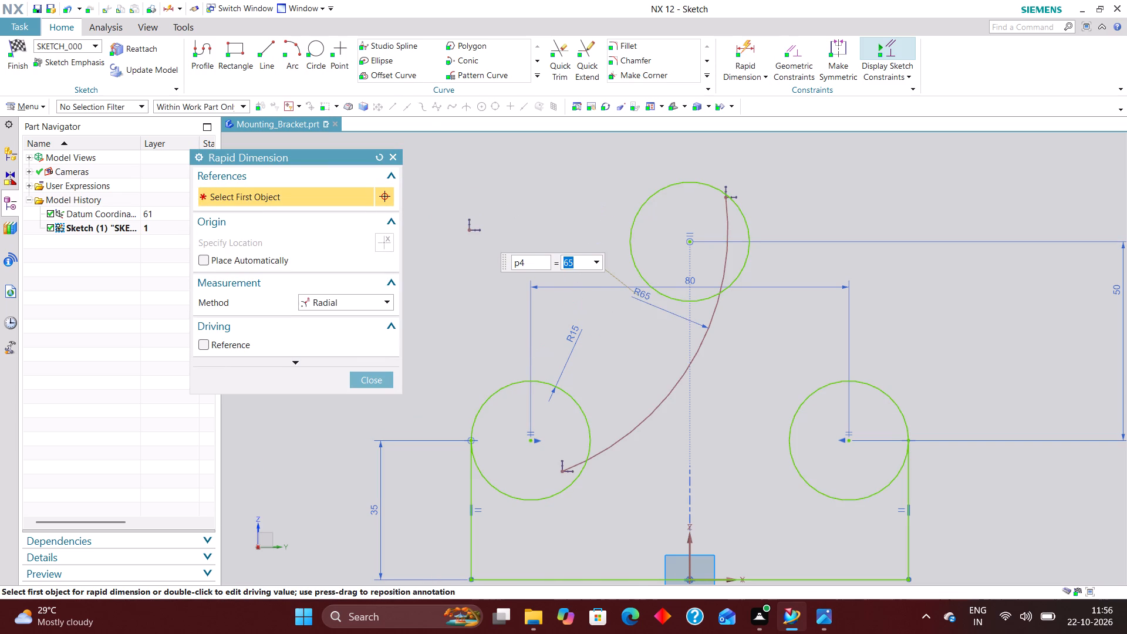
{"action": "left_click", "coordinate": [371, 378]}
Move the R65 arc outward clear of the circles and make it tangent to the left and top circles.
{"action": "left_click_drag", "start_coordinate": [660, 404], "coordinate": [556, 301]}
{"action": "left_click", "coordinate": [798, 48]}
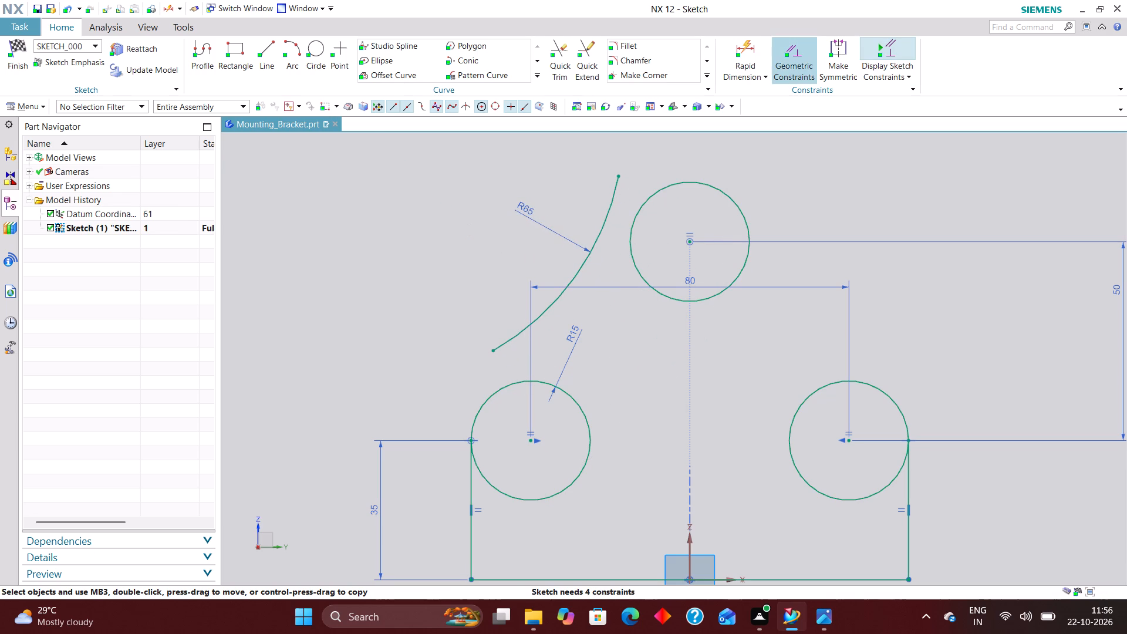
{"action": "left_click", "coordinate": [249, 194]}
{"action": "left_click", "coordinate": [536, 316]}
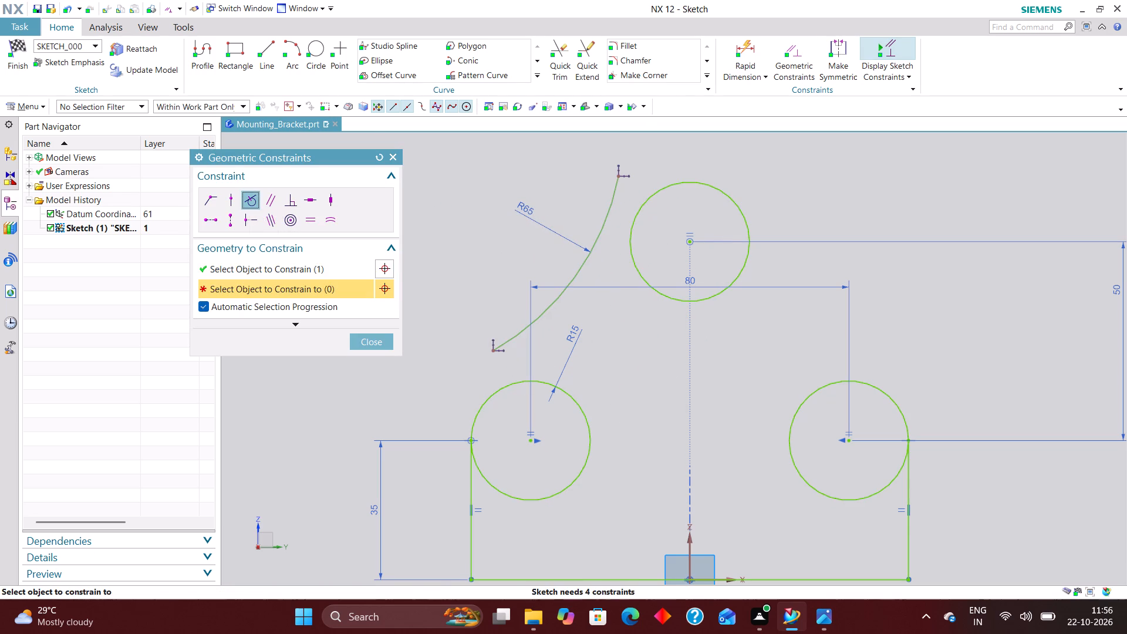
{"action": "left_click", "coordinate": [541, 383]}
{"action": "left_click", "coordinate": [621, 267]}
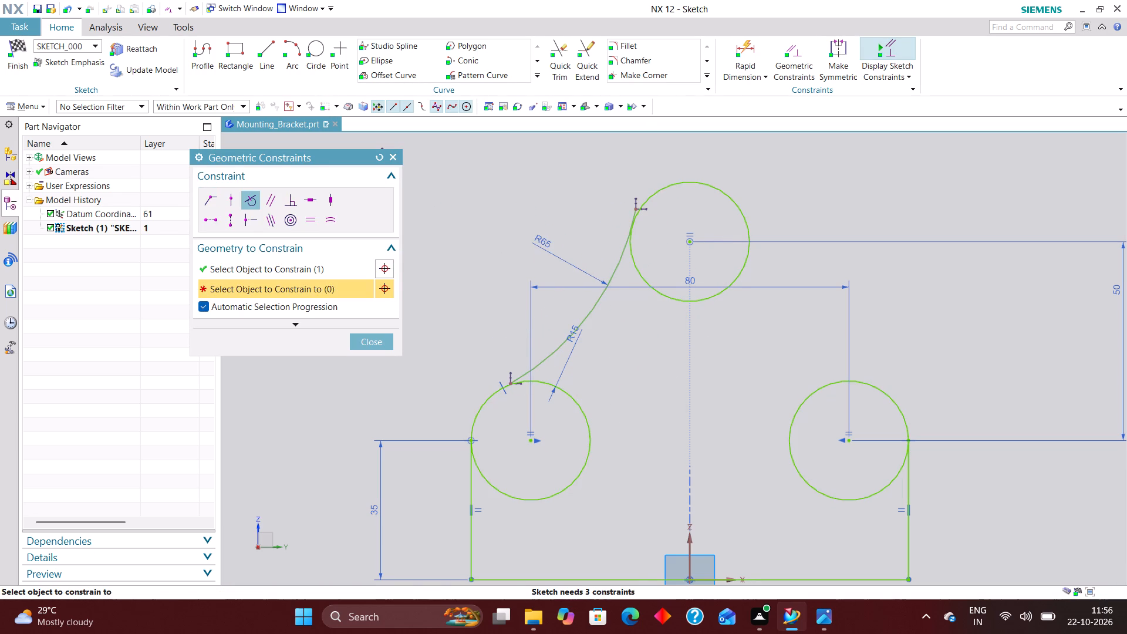
{"action": "left_click", "coordinate": [643, 278]}
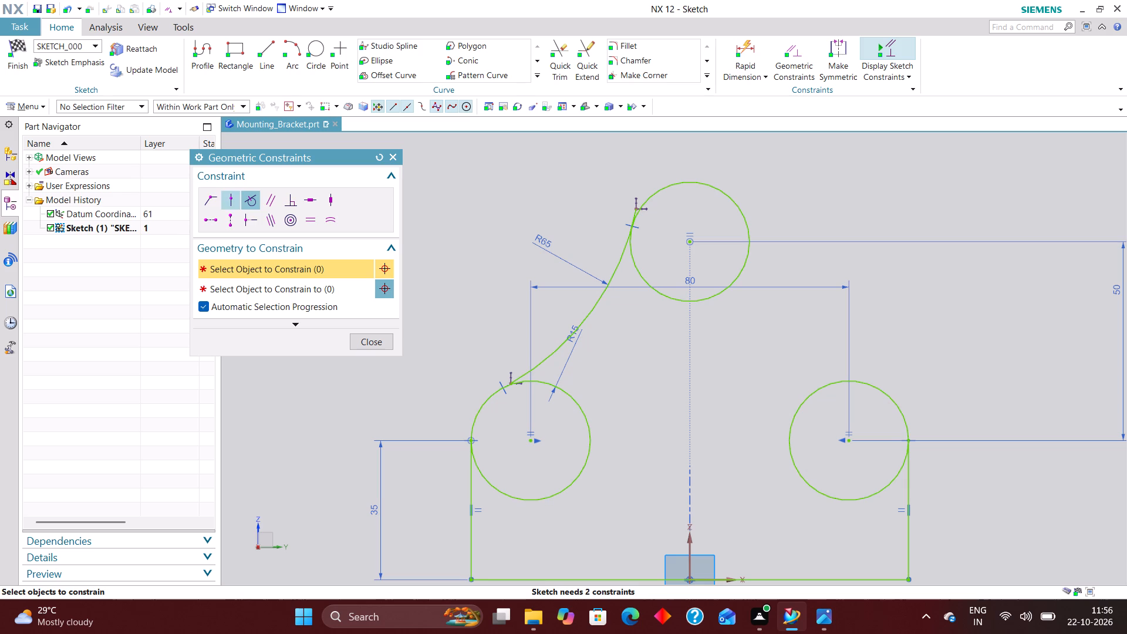
Constrain the R65 arc's lower endpoint onto the left circle and its upper endpoint onto the top circle with Point on Curve.
{"action": "left_click", "coordinate": [227, 201]}
{"action": "scroll", "coordinate": [520, 392], "scroll_direction": "up", "scroll_amount": 5}
{"action": "left_click", "coordinate": [489, 365]}
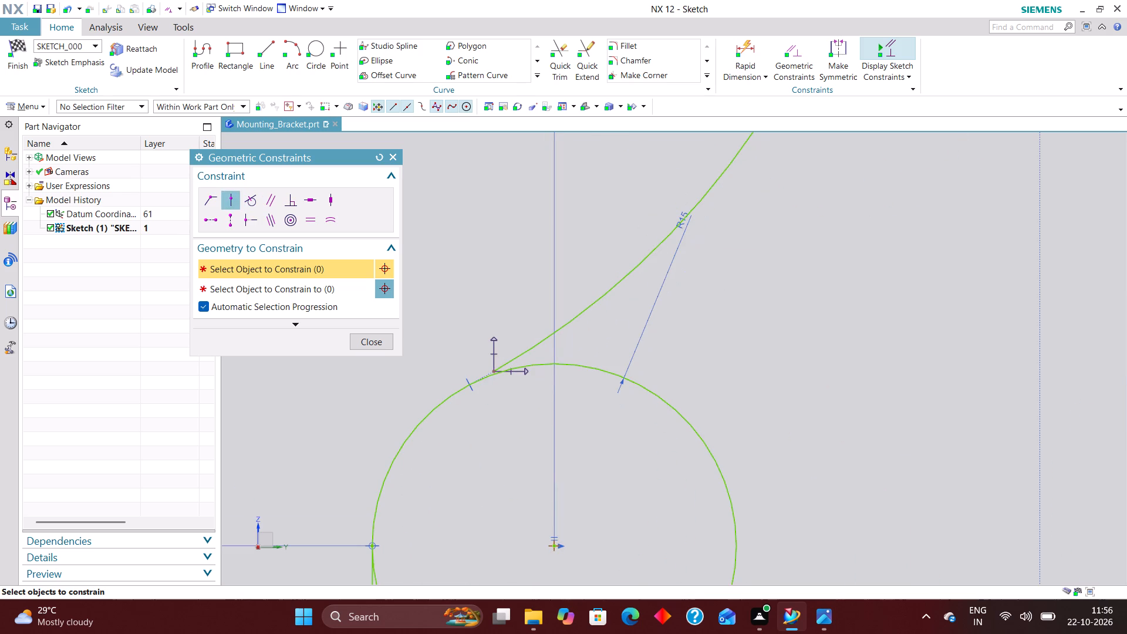
{"action": "left_click", "coordinate": [495, 366]}
{"action": "left_click", "coordinate": [474, 377]}
{"action": "scroll", "coordinate": [474, 387], "scroll_direction": "down", "scroll_amount": 7}
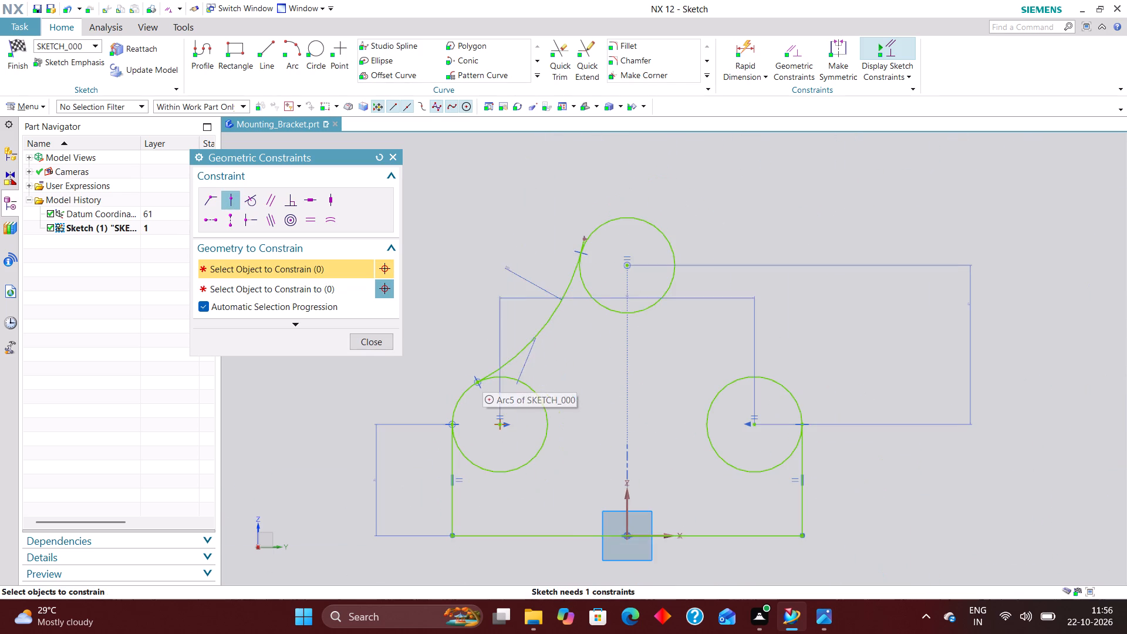
{"action": "left_click", "coordinate": [585, 239]}
{"action": "left_click", "coordinate": [600, 220]}
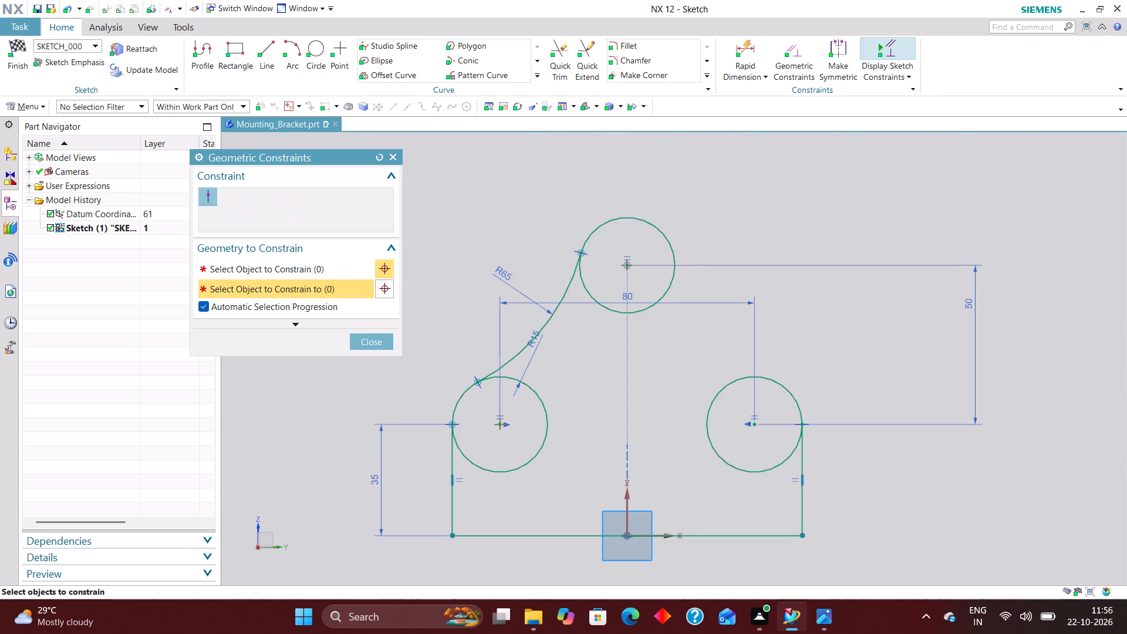
{"action": "scroll", "coordinate": [539, 261], "scroll_direction": "down", "scroll_amount": 2}
{"action": "left_click", "coordinate": [375, 335]}
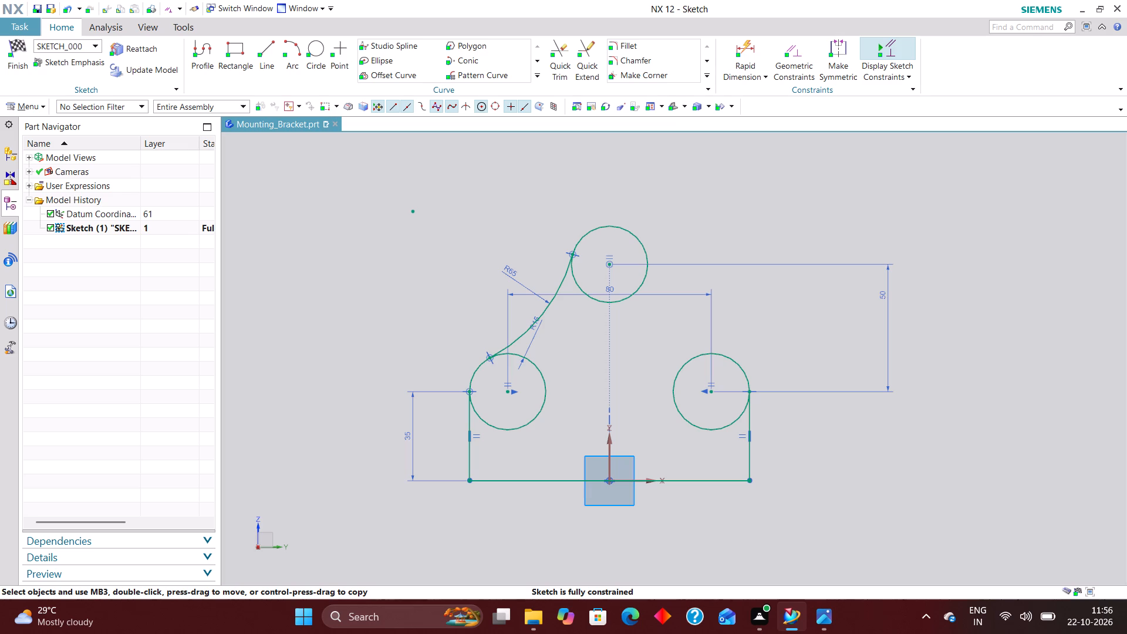
Mirror the R65 arc about the sketch's vertical axis so it joins the top and right circles.
{"action": "left_click", "coordinate": [707, 85]}
{"action": "left_click", "coordinate": [709, 79]}
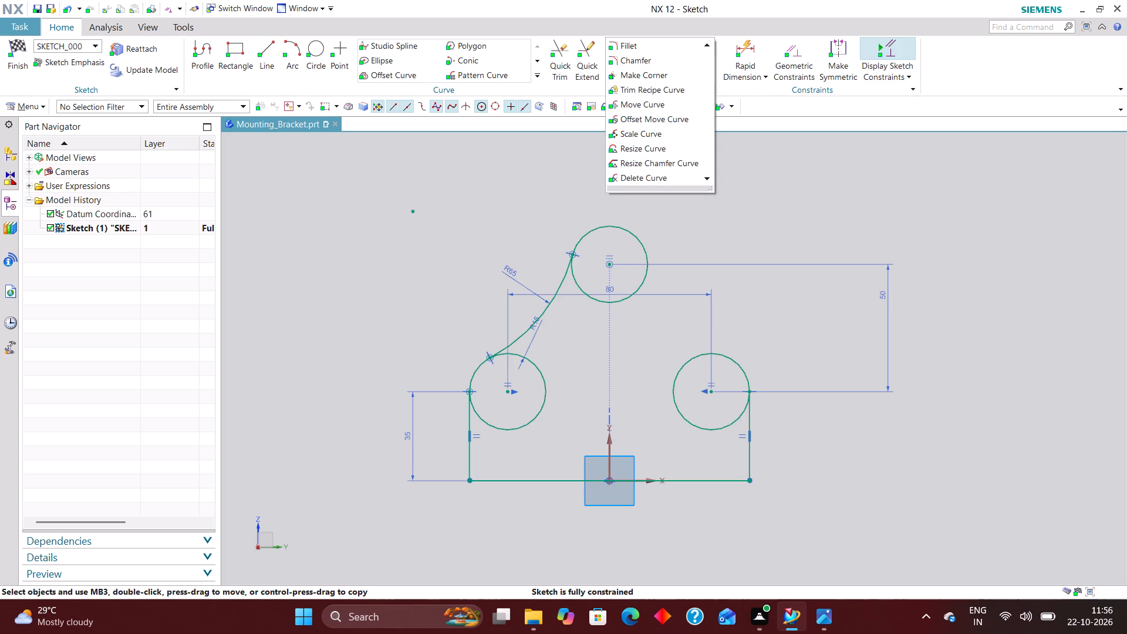
{"action": "left_click", "coordinate": [510, 225]}
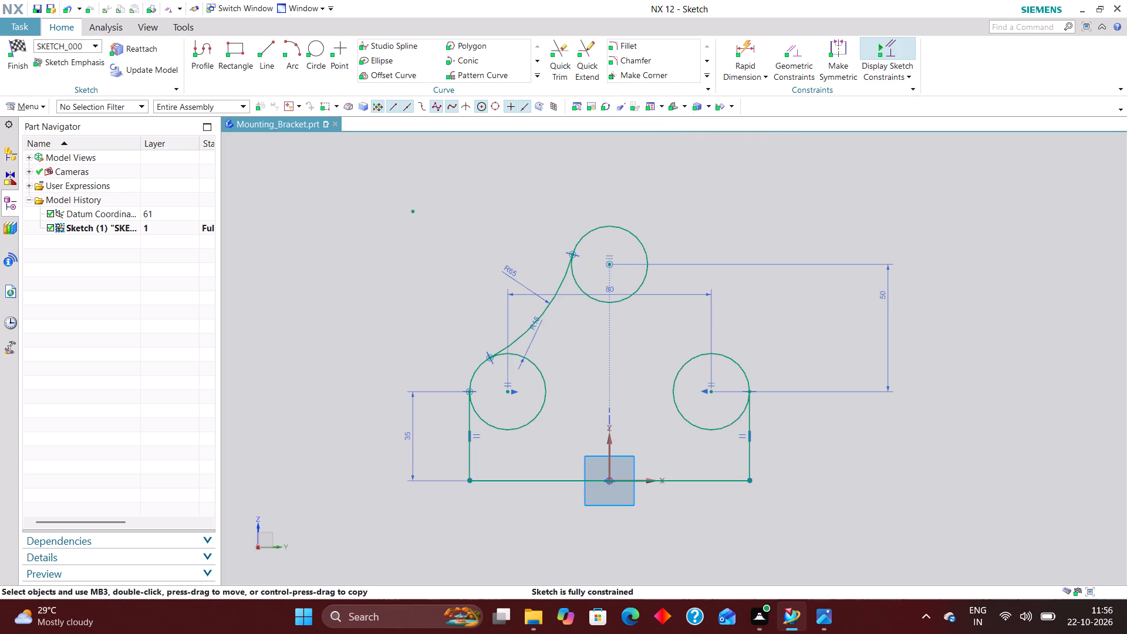
{"action": "left_click", "coordinate": [538, 77]}
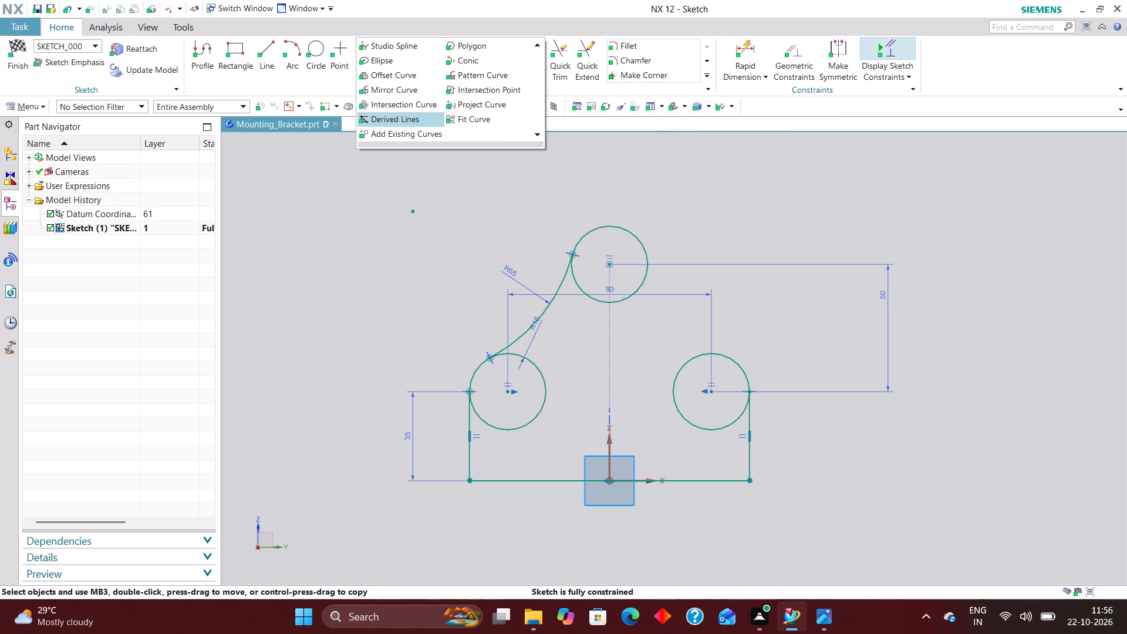
{"action": "left_click", "coordinate": [395, 86]}
{"action": "left_click", "coordinate": [535, 319]}
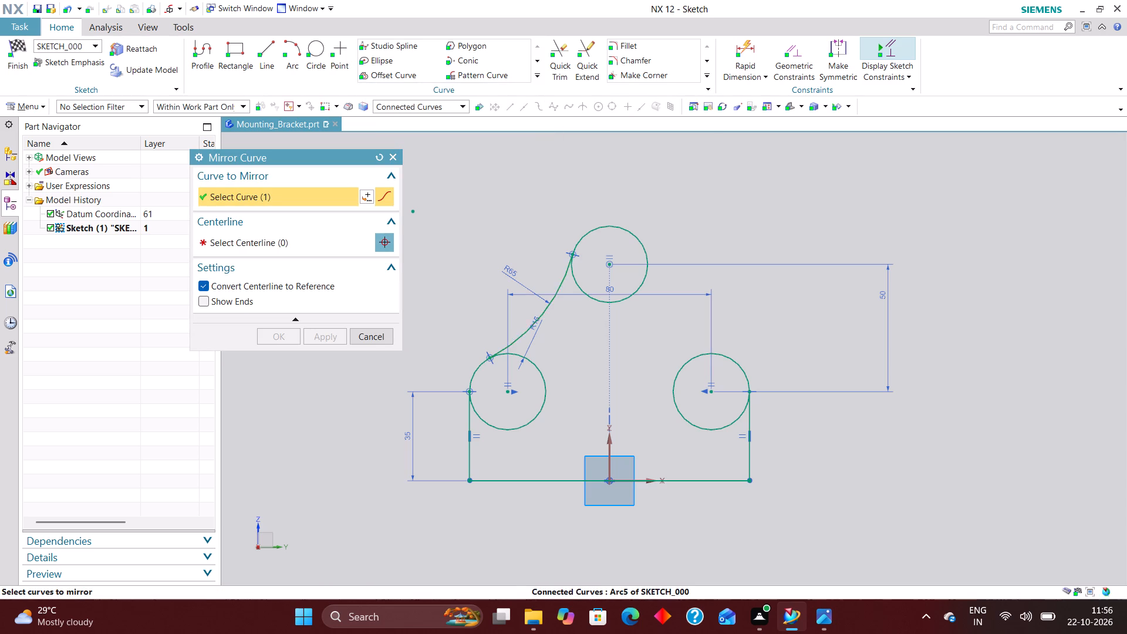
{"action": "left_click", "coordinate": [264, 247]}
{"action": "left_click", "coordinate": [611, 453]}
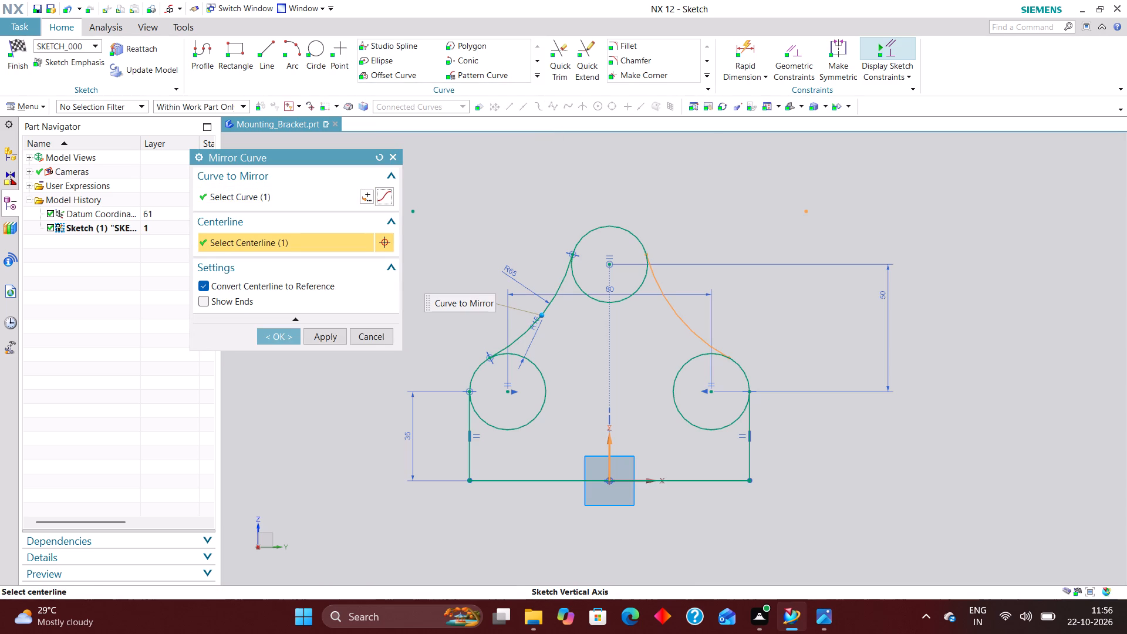
{"action": "left_click", "coordinate": [281, 338]}
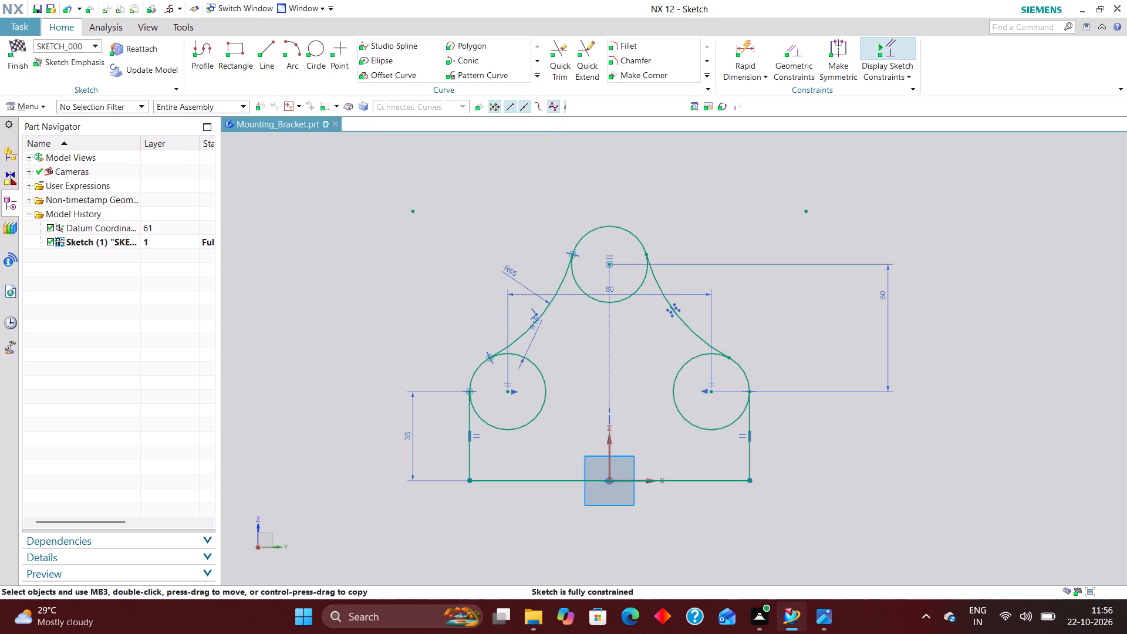
Trim the inner portions of the three R15 circles to leave one closed plate outline, and finish the sketch.
{"action": "double_click", "coordinate": [562, 52]}
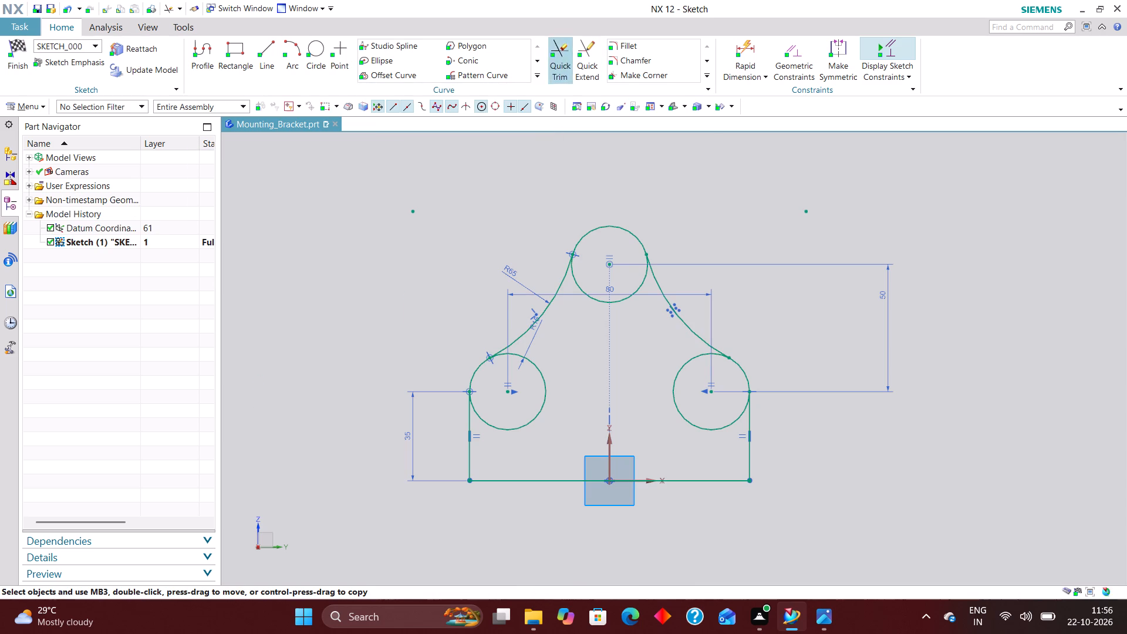
{"action": "left_click", "coordinate": [596, 298]}
{"action": "left_click", "coordinate": [549, 335]}
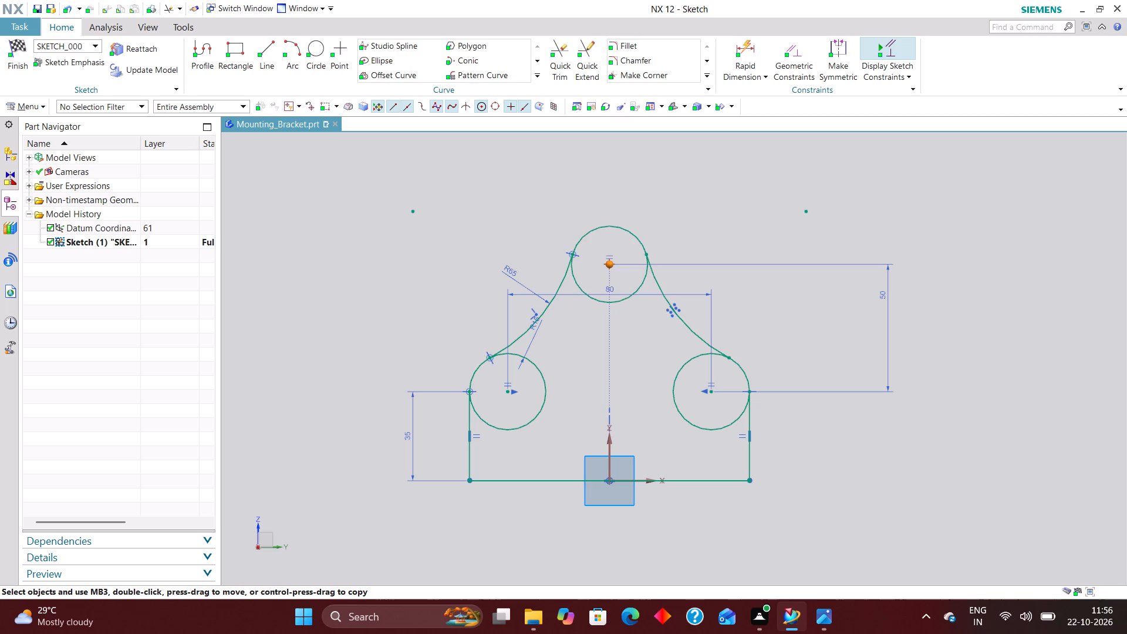
{"action": "left_click", "coordinate": [559, 60]}
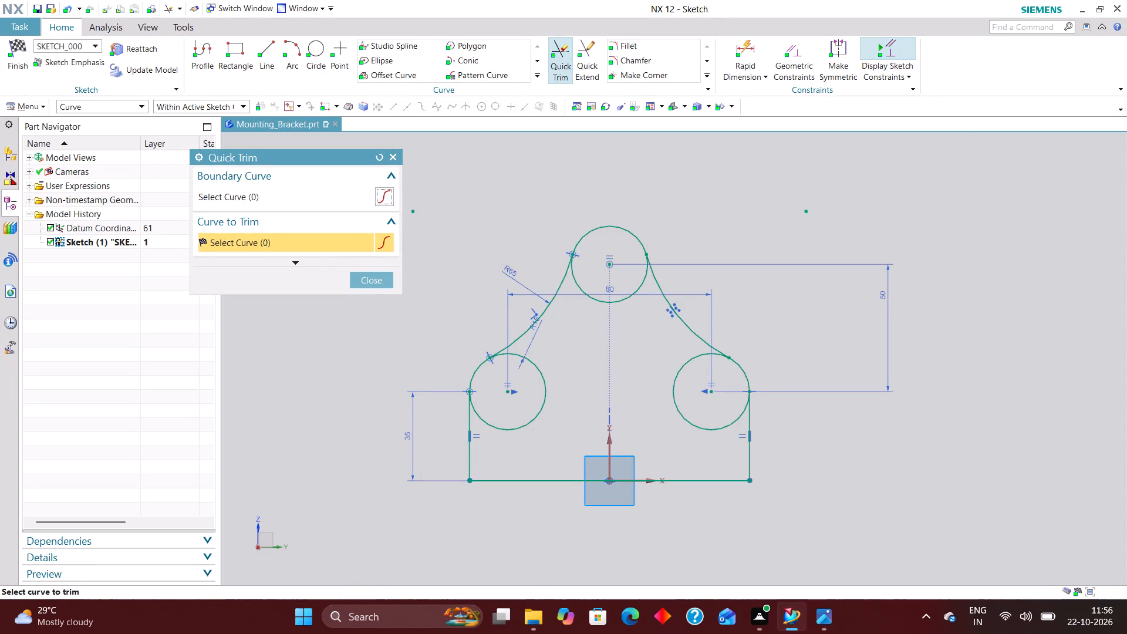
{"action": "left_click", "coordinate": [587, 294]}
{"action": "left_click", "coordinate": [544, 388]}
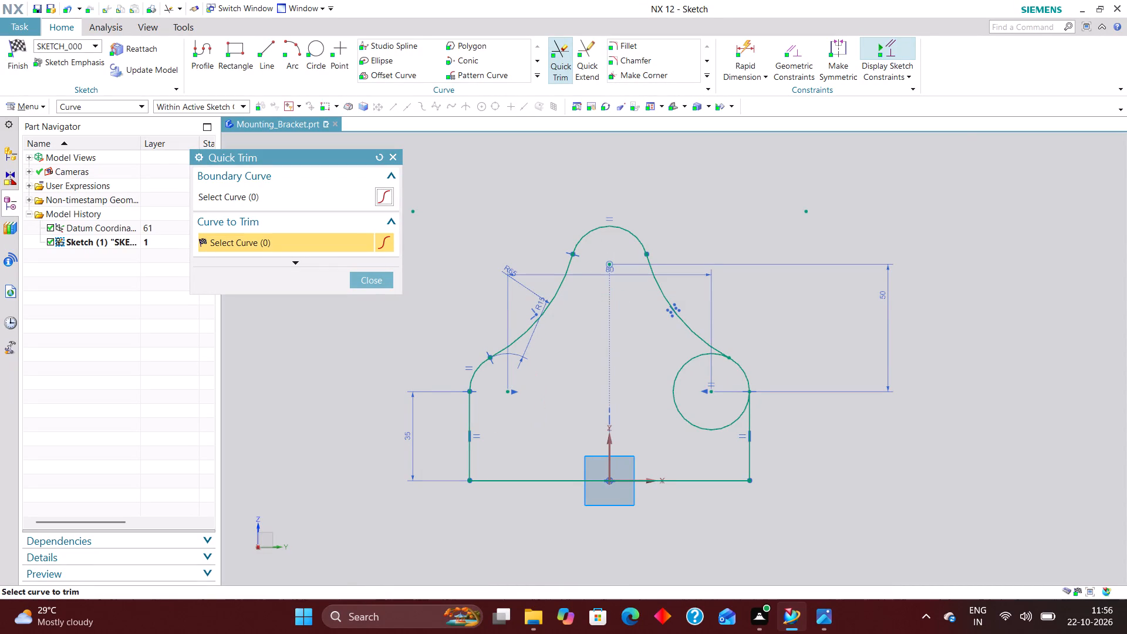
{"action": "left_click", "coordinate": [677, 373]}
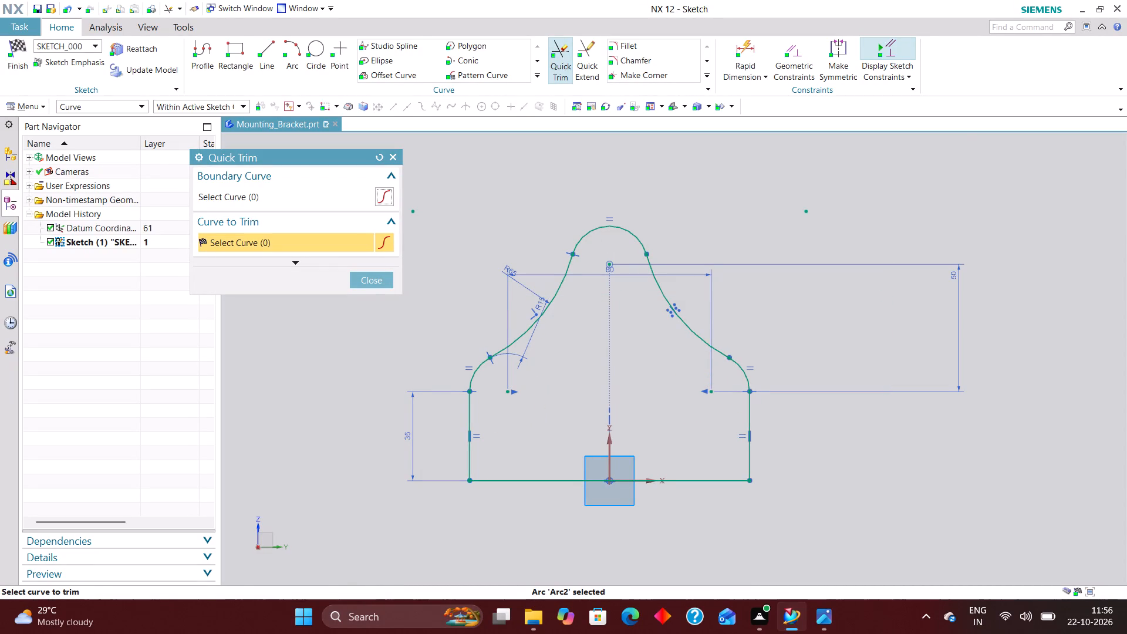
{"action": "left_click", "coordinate": [379, 279]}
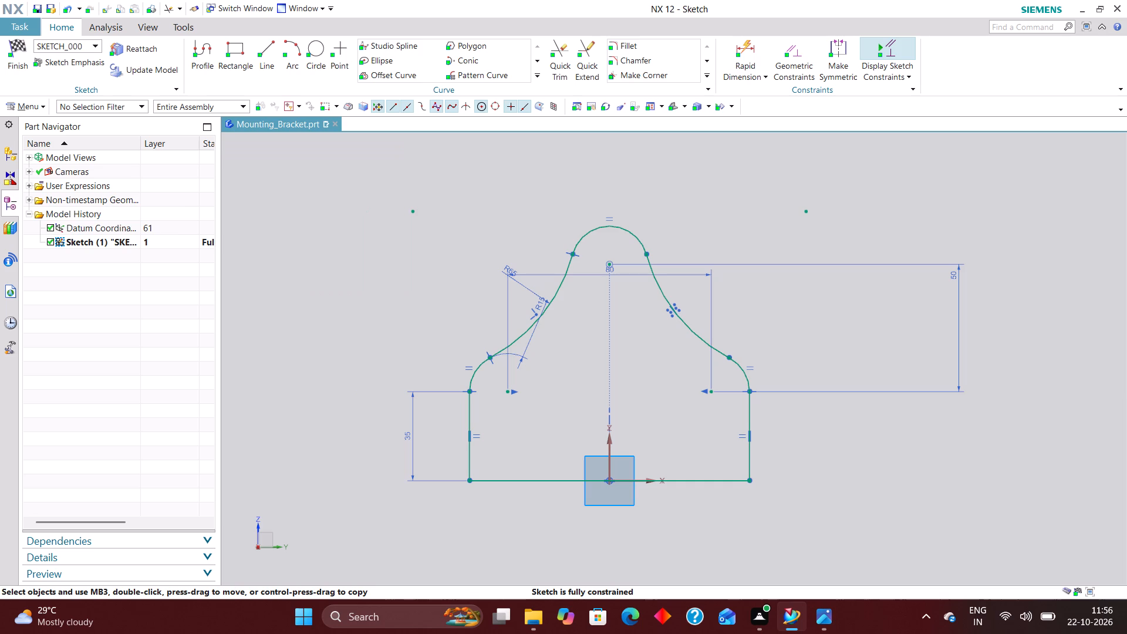
{"action": "left_click", "coordinate": [13, 48]}
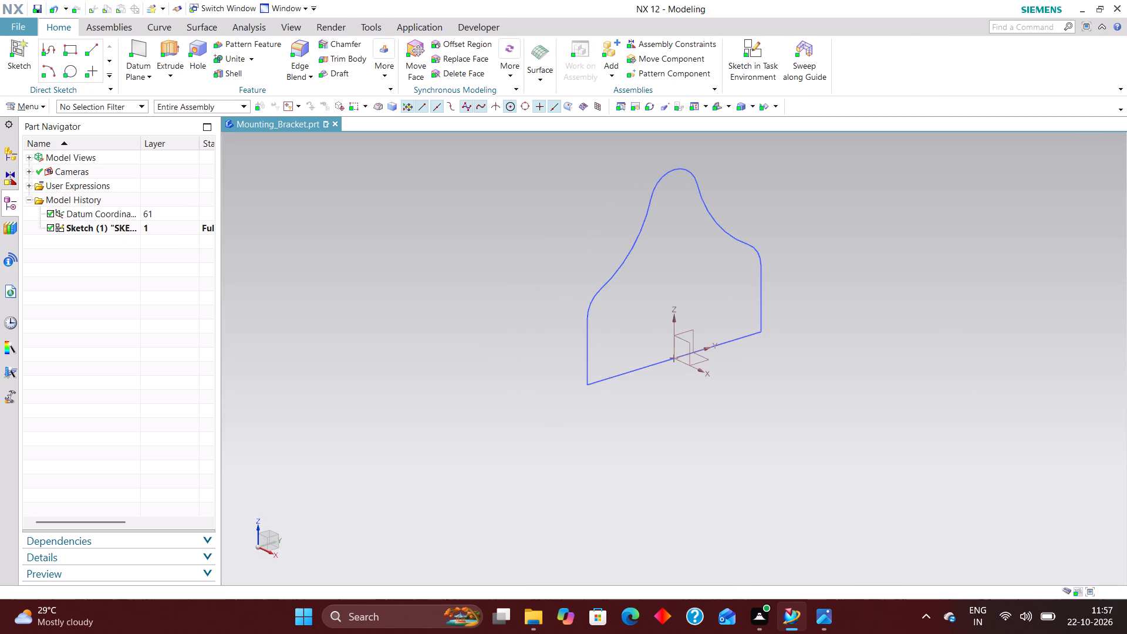
Extrude the plate profile from 0 to 20 mm with Boolean set to None.
{"action": "right_click_drag", "start_coordinate": [584, 332], "coordinate": [775, 358]}
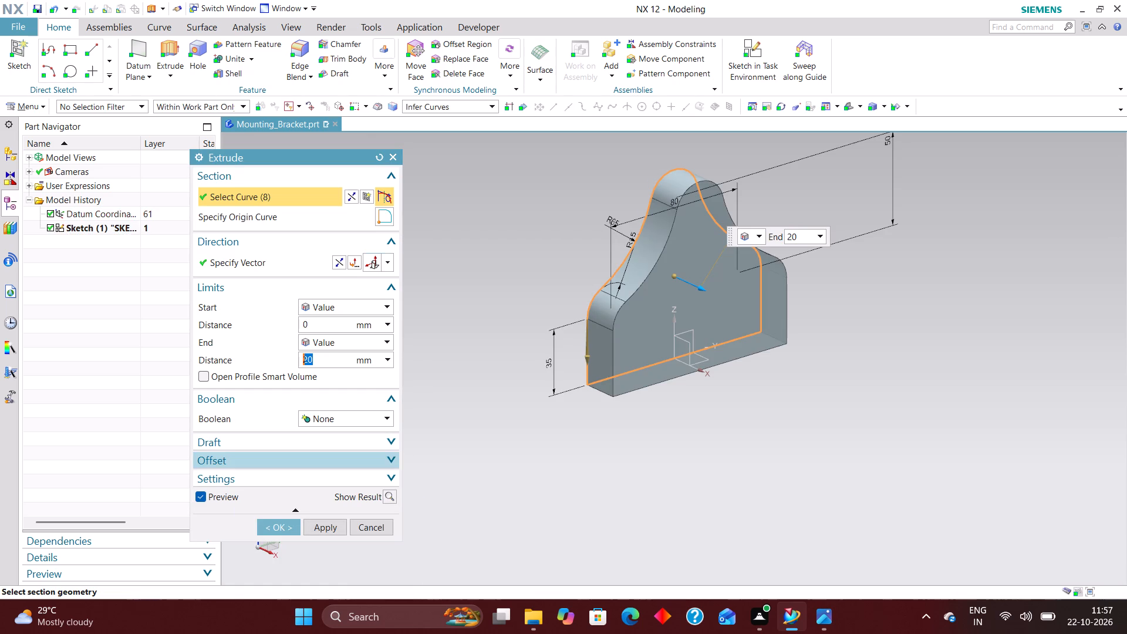
{"action": "left_click", "coordinate": [281, 527]}
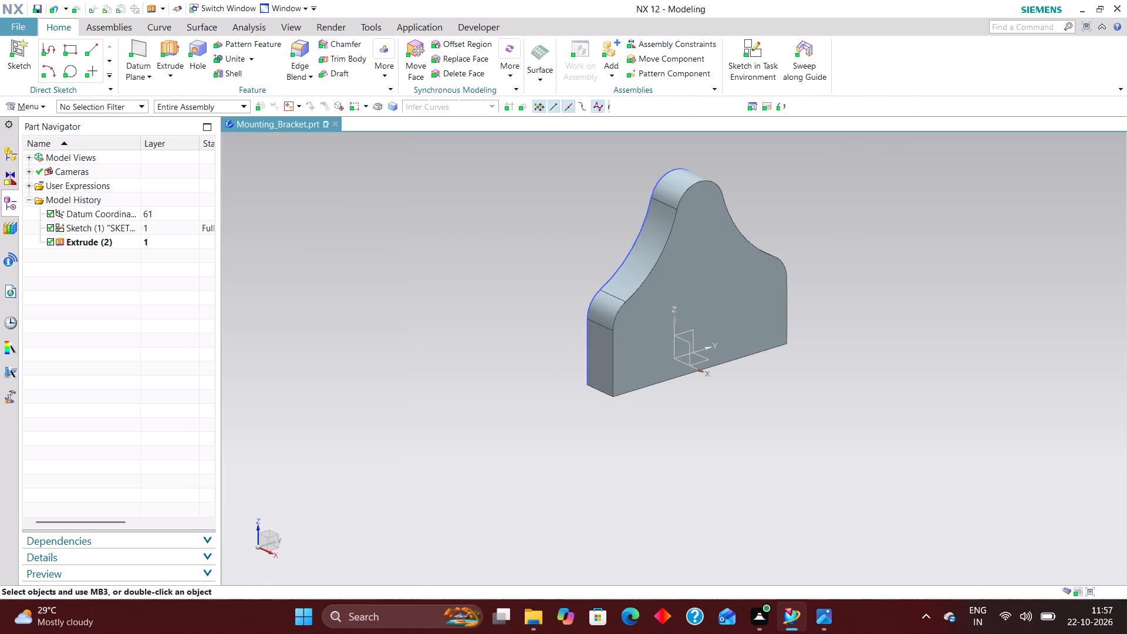
Hide the plate profile sketch.
{"action": "scroll", "coordinate": [674, 514], "scroll_direction": "down", "scroll_amount": 1}
{"action": "scroll", "coordinate": [674, 511], "scroll_direction": "up", "scroll_amount": 1}
{"action": "right_click_drag", "start_coordinate": [627, 255], "coordinate": [600, 422]}
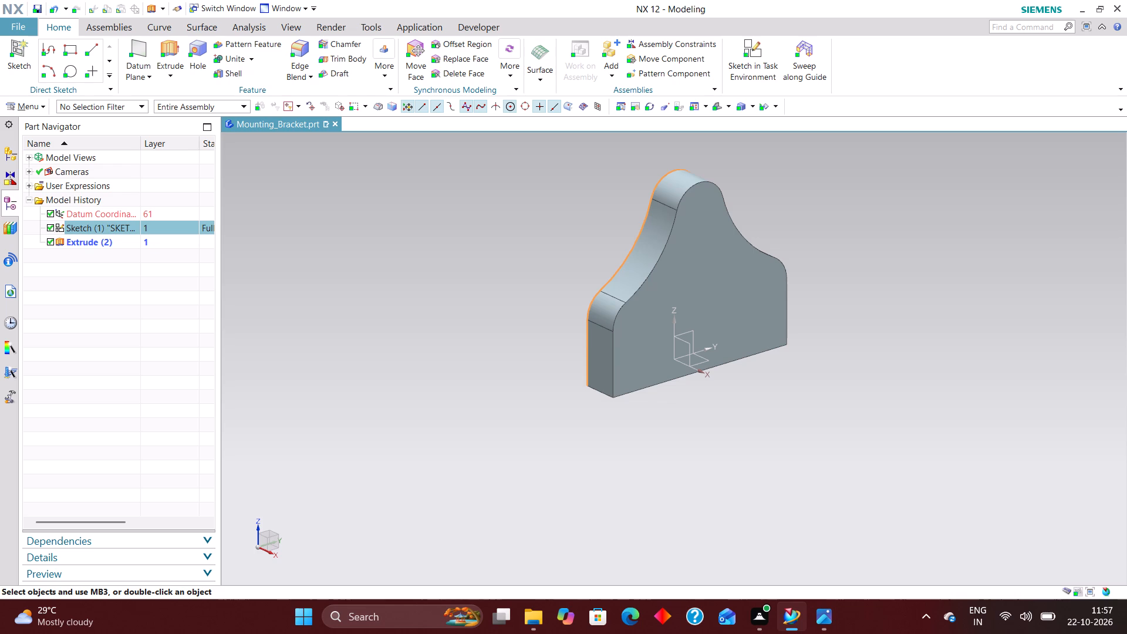
Create a new sketch on the horizontal XY datum plane at the plate's base.
{"action": "left_click", "coordinate": [761, 38]}
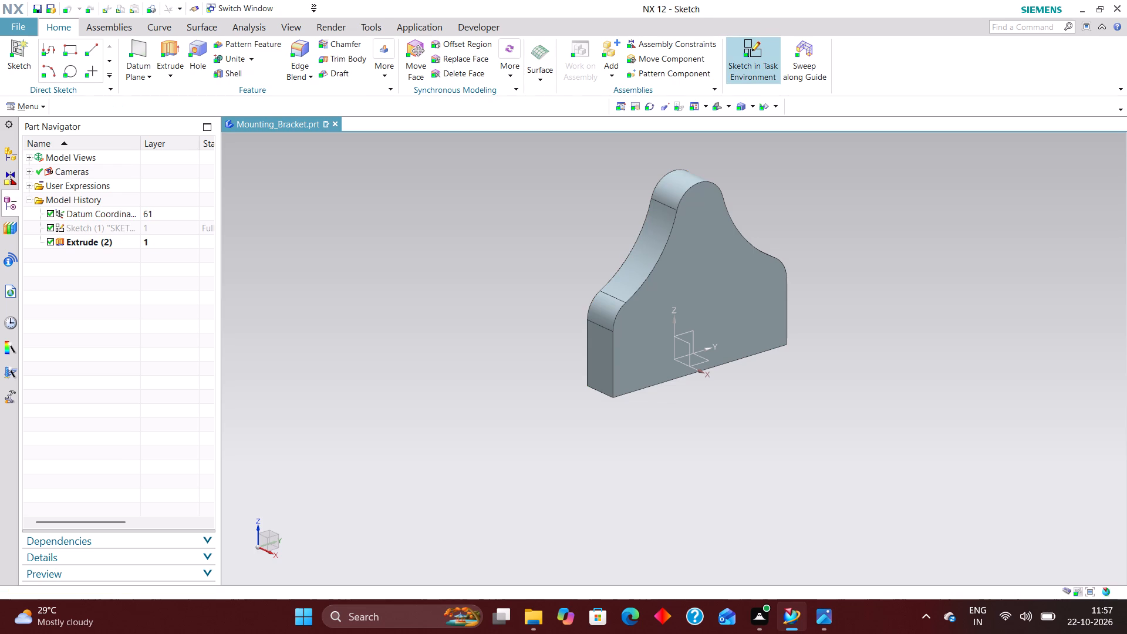
{"action": "left_click", "coordinate": [704, 362]}
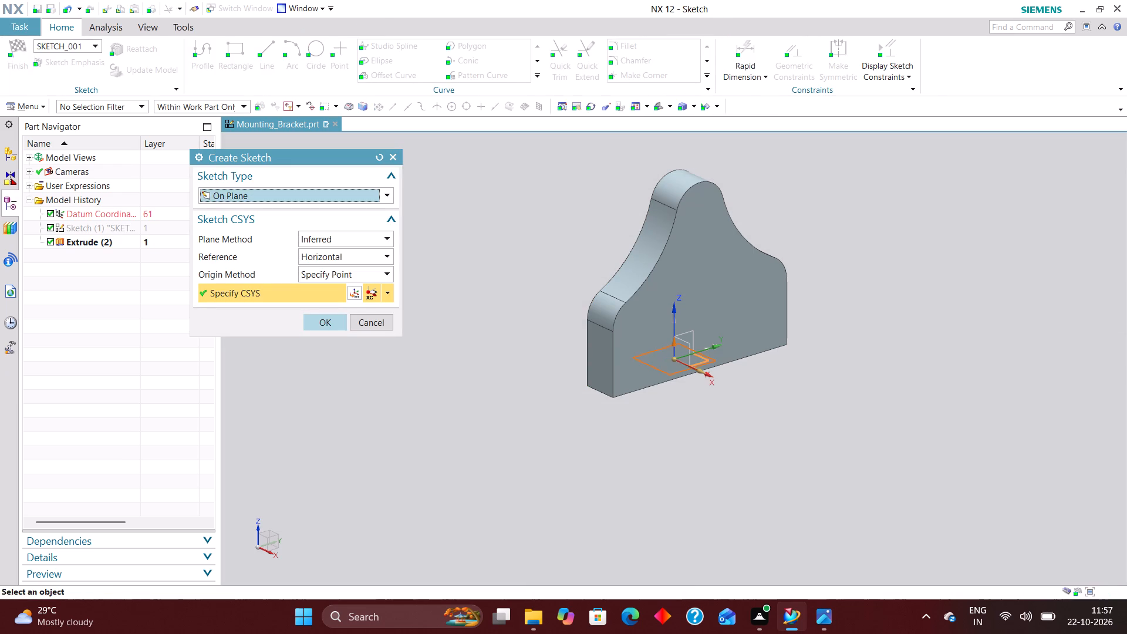
{"action": "left_click", "coordinate": [326, 318]}
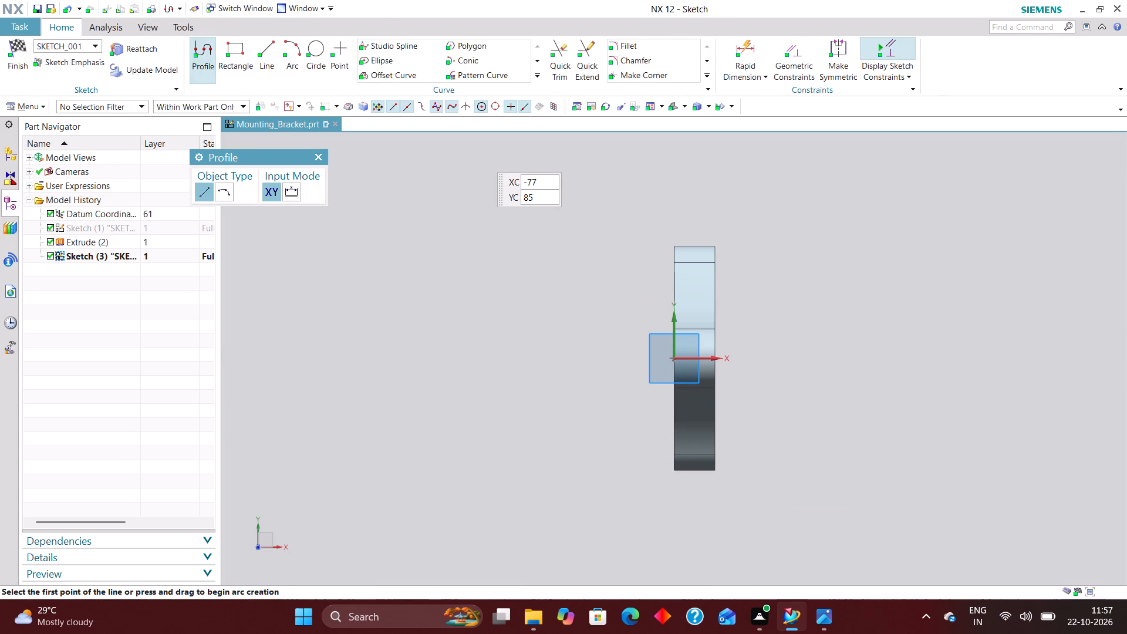
Sketch a triangle beside the plate: a vertical line at about X 27 from Y 51 to Y -50, a slanted line and a horizontal top line.
{"action": "left_click", "coordinate": [259, 48]}
{"action": "left_click", "coordinate": [730, 255]}
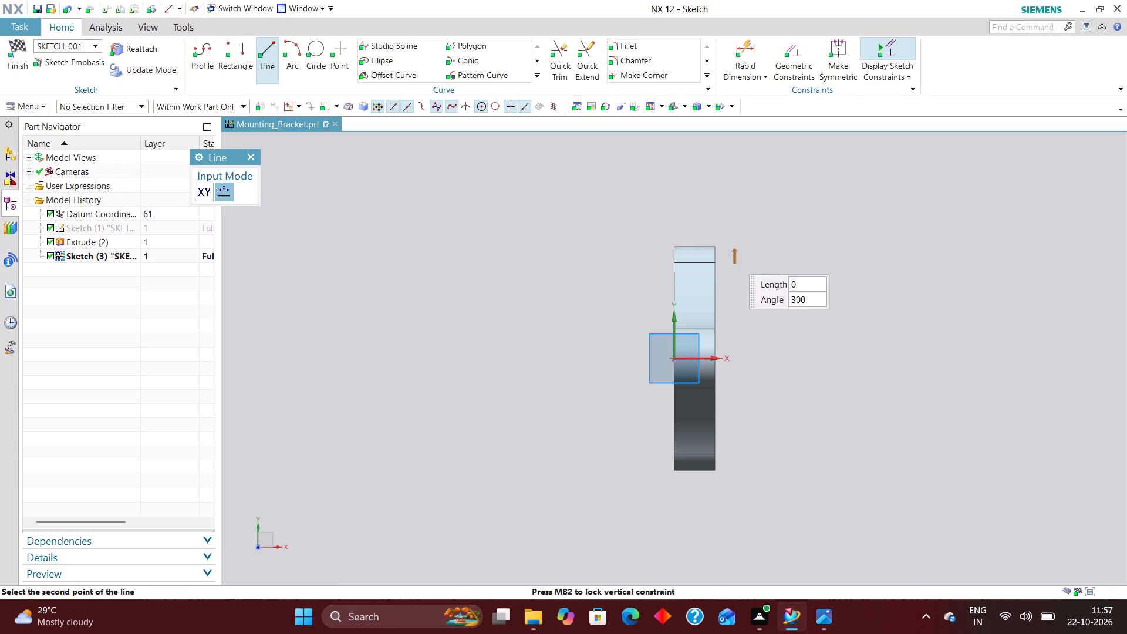
{"action": "left_click", "coordinate": [728, 460]}
{"action": "left_click", "coordinate": [732, 460]}
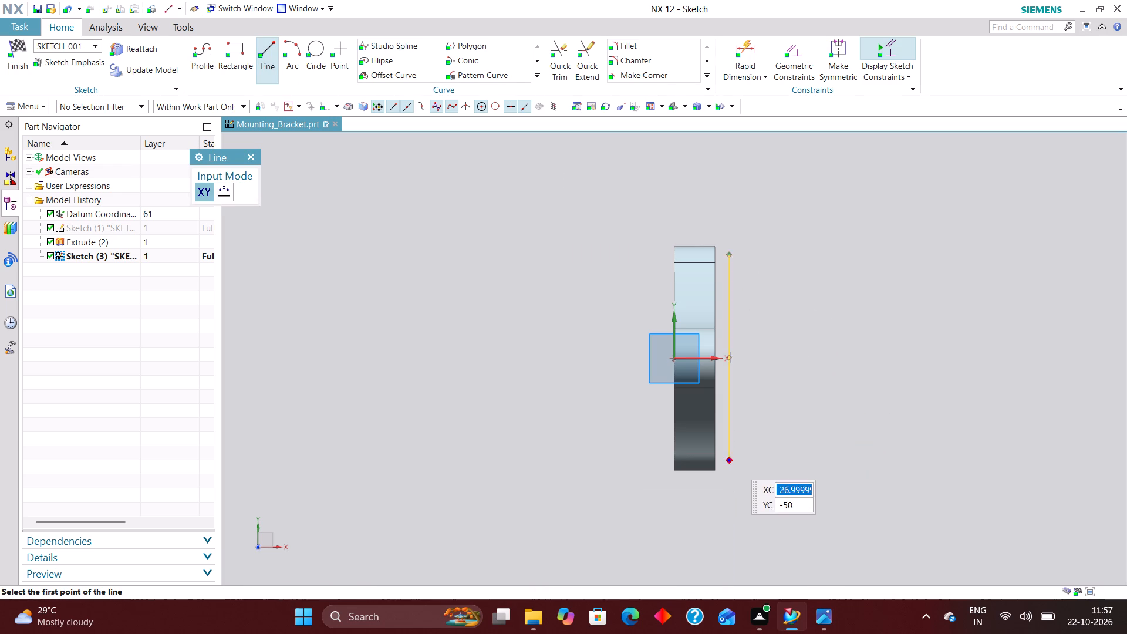
{"action": "left_click", "coordinate": [805, 259]}
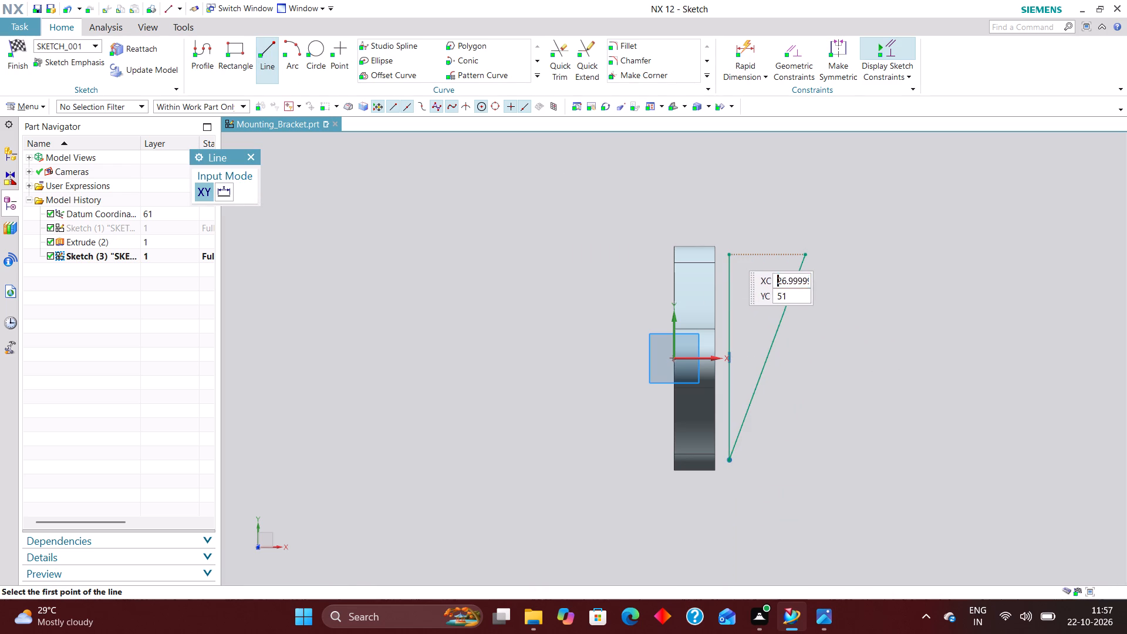
{"action": "left_click", "coordinate": [730, 251]}
{"action": "left_click", "coordinate": [807, 251]}
{"action": "left_click", "coordinate": [255, 157]}
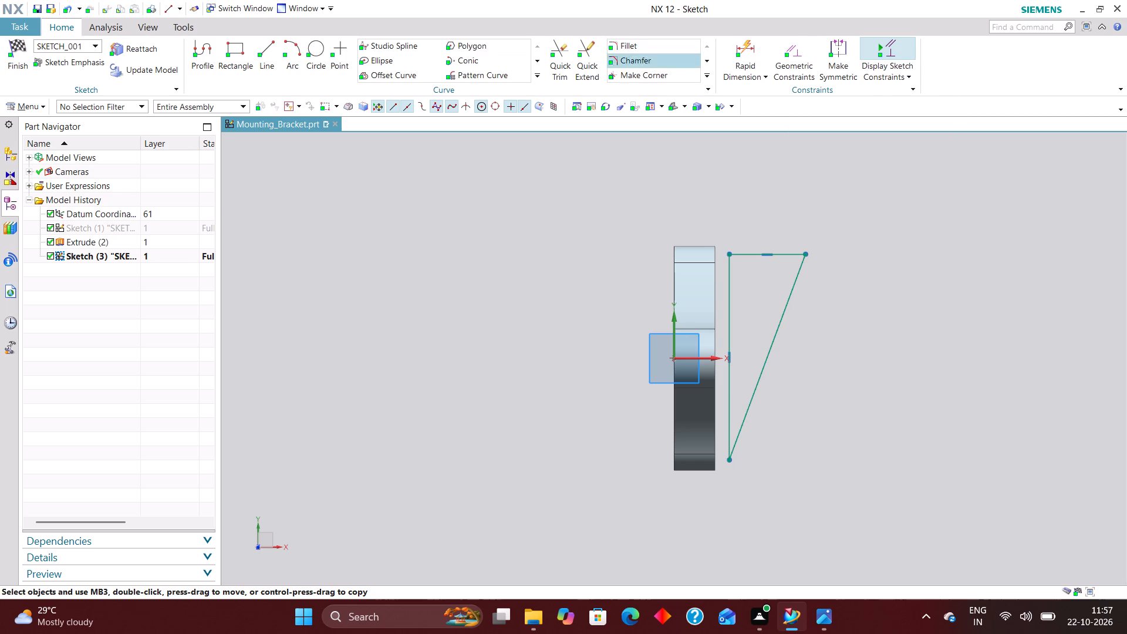
Fillet the corner between the horizontal top line and the slanted line with a radius of about 14 mm.
{"action": "left_click", "coordinate": [681, 45]}
{"action": "left_click", "coordinate": [767, 252]}
{"action": "left_click", "coordinate": [797, 280]}
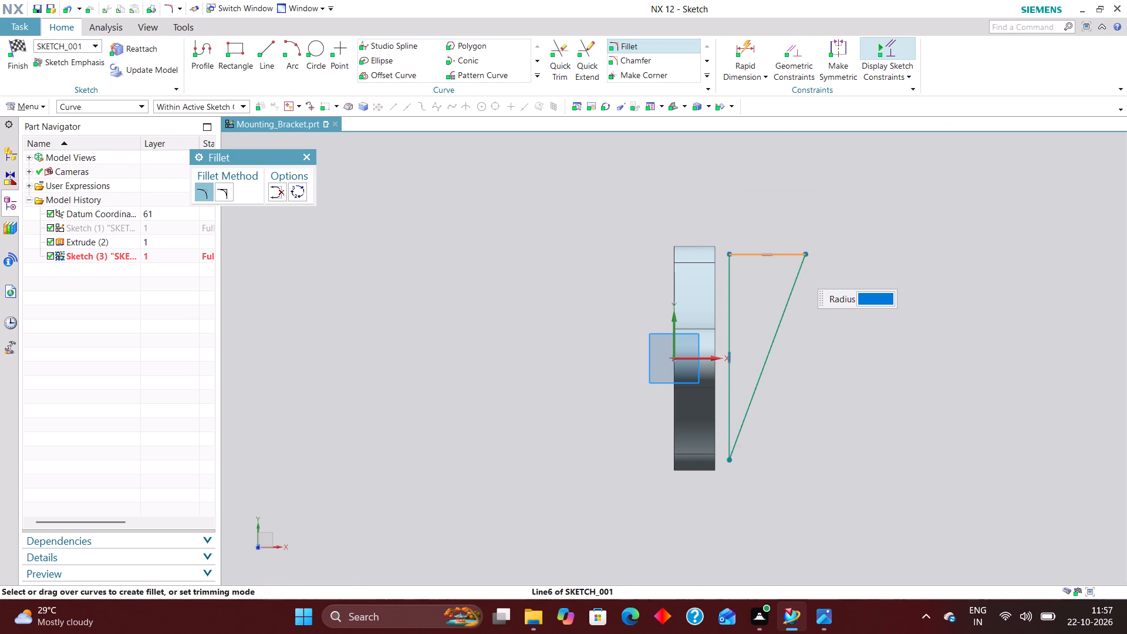
{"action": "scroll", "coordinate": [782, 274], "scroll_direction": "up", "scroll_amount": 6}
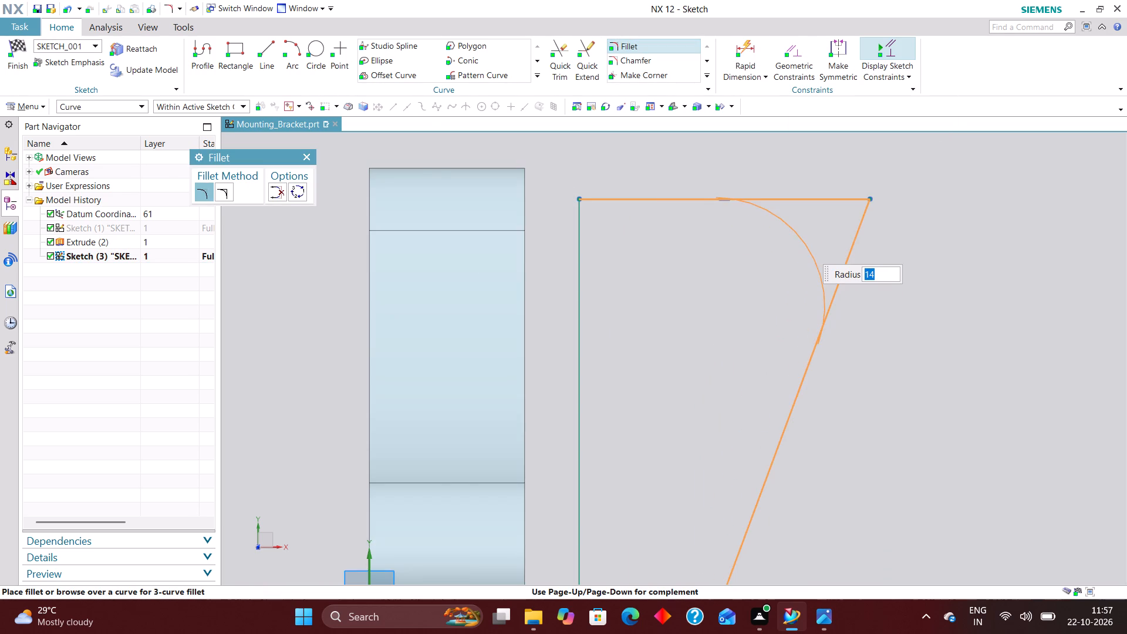
{"action": "left_click", "coordinate": [803, 245]}
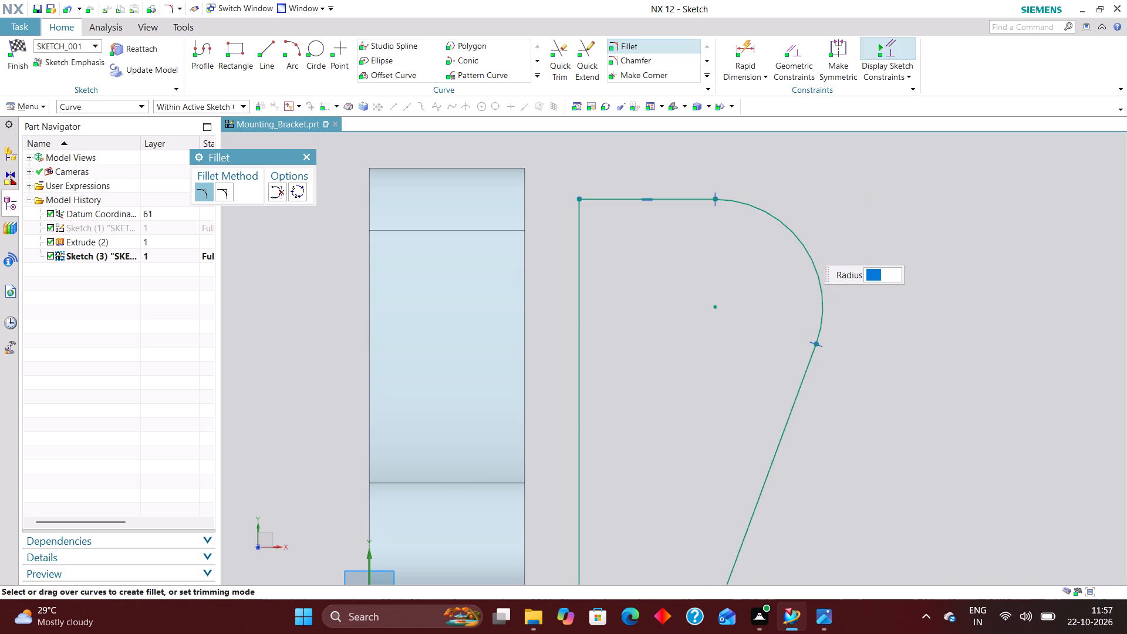
{"action": "left_click", "coordinate": [306, 160]}
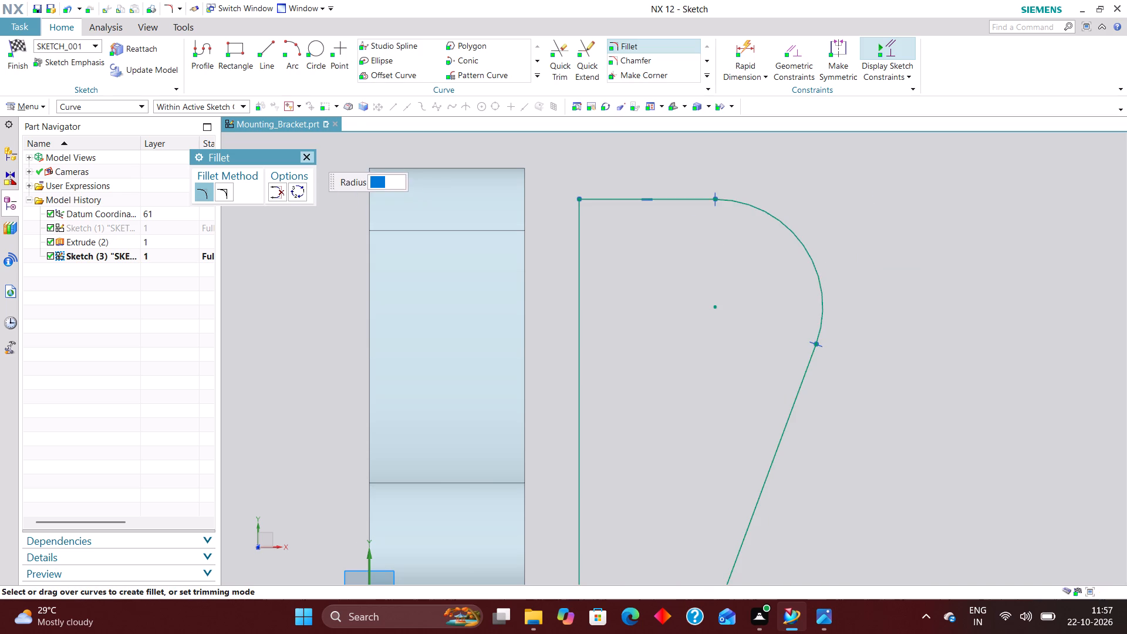
Add a radial dimension to the corner fillet and set it to 20 mm.
{"action": "left_click", "coordinate": [760, 41]}
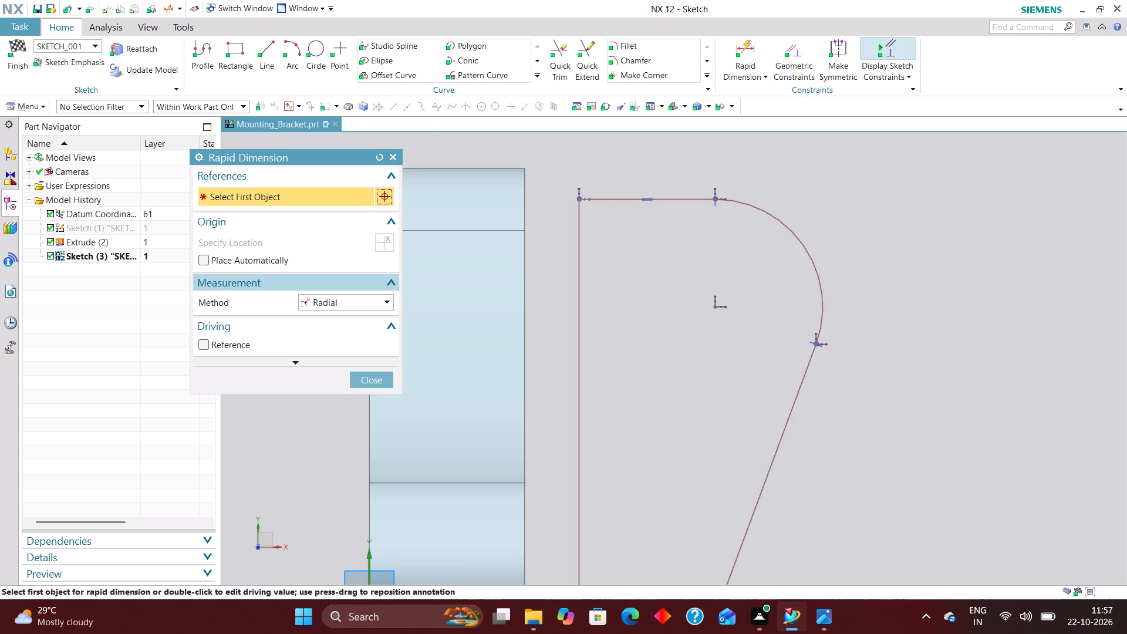
{"action": "left_click", "coordinate": [822, 279]}
{"action": "left_click", "coordinate": [869, 253]}
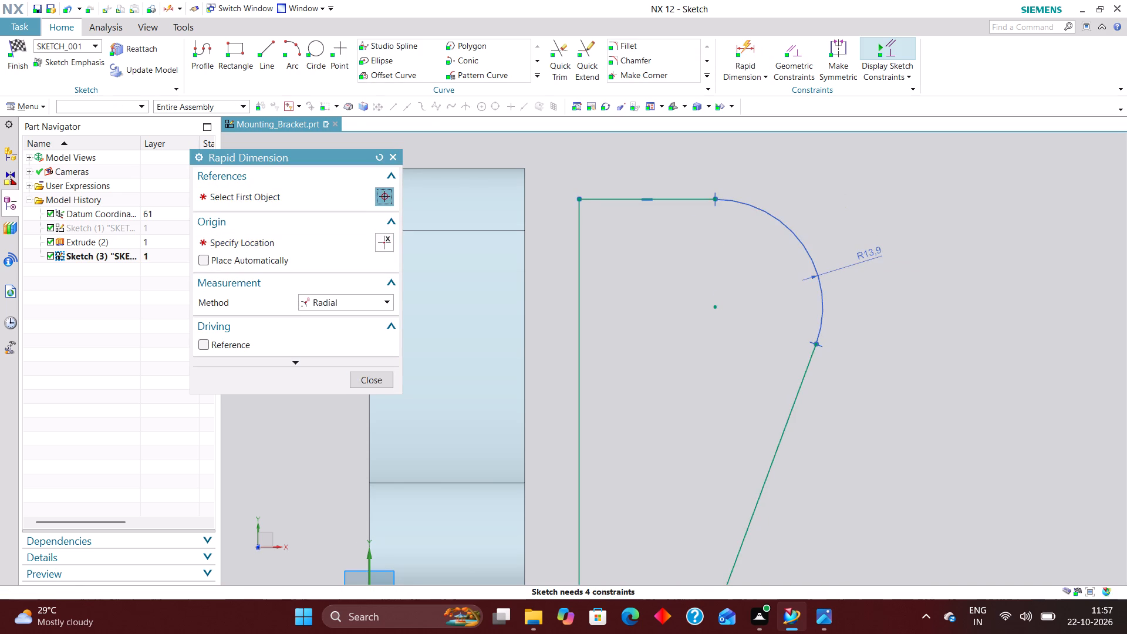
{"action": "type", "text": "20"}
{"action": "key", "text": "Return"}
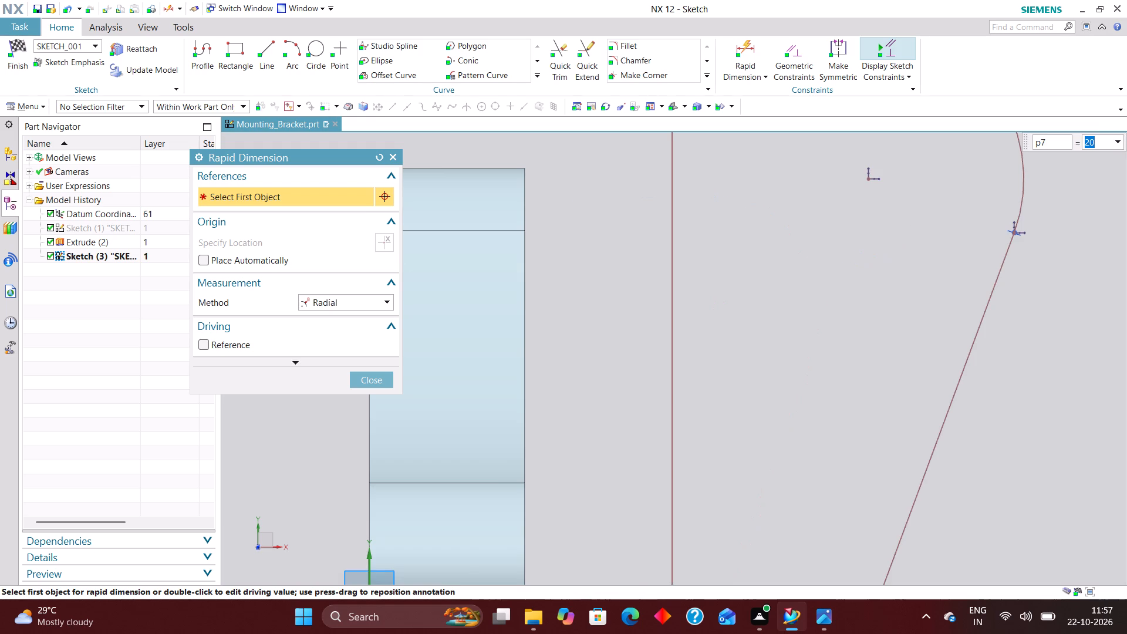
{"action": "scroll", "coordinate": [974, 344], "scroll_direction": "down", "scroll_amount": 3}
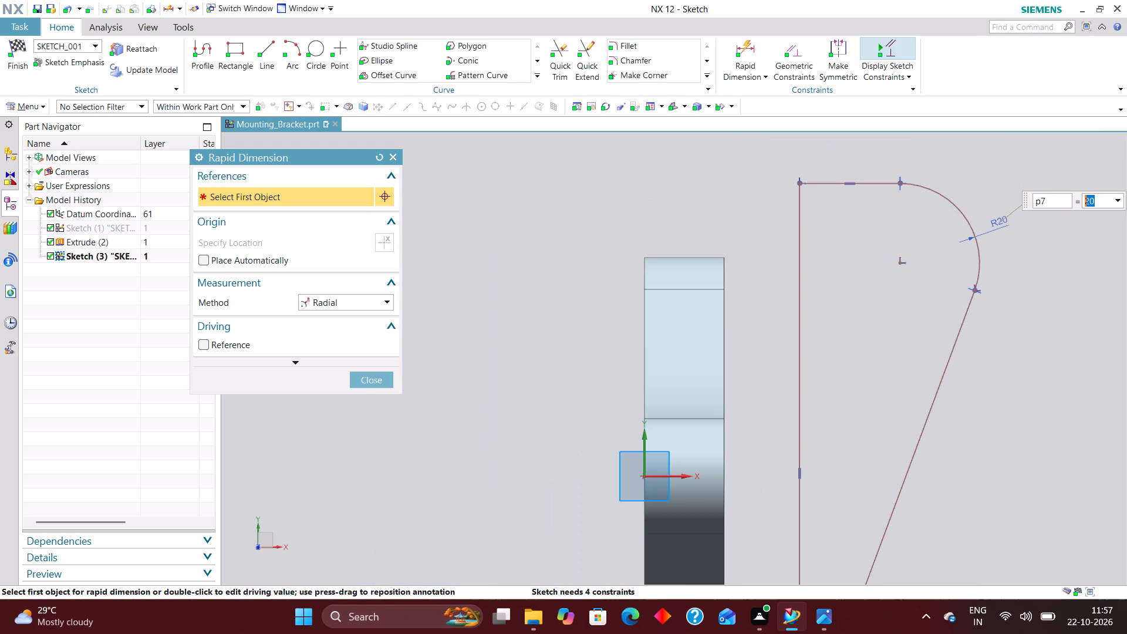
{"action": "scroll", "coordinate": [814, 329], "scroll_direction": "down", "scroll_amount": 2}
{"action": "scroll", "coordinate": [855, 375], "scroll_direction": "up", "scroll_amount": 1}
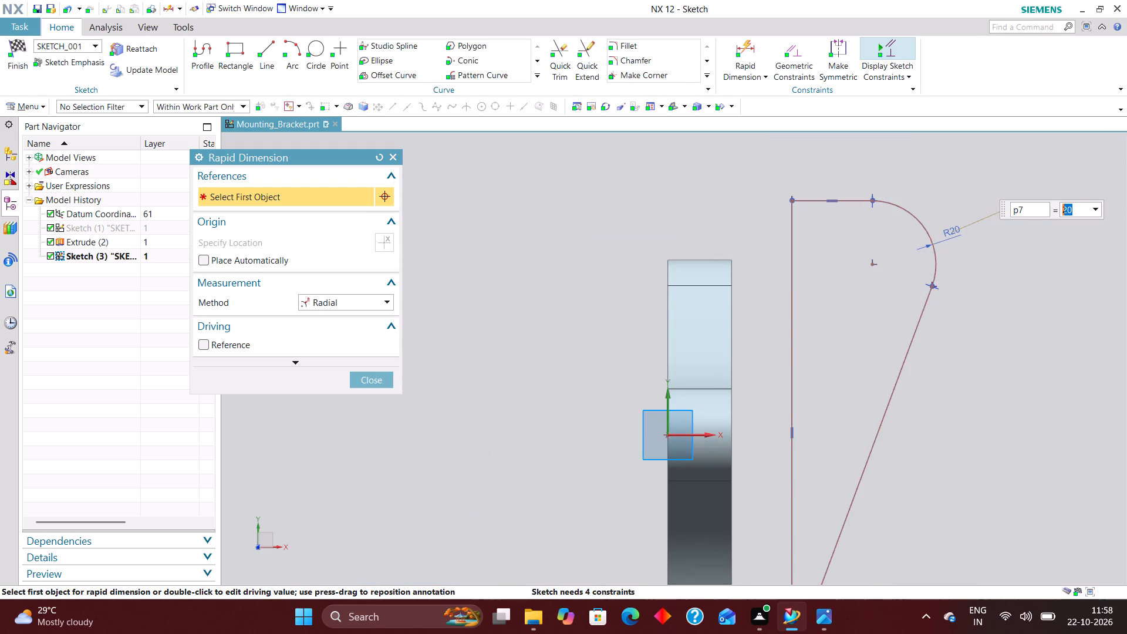
{"action": "left_click", "coordinate": [388, 379]}
Add an angular dimension between the vertical line and the slanted line and set it to 30°.
{"action": "scroll", "coordinate": [761, 338], "scroll_direction": "down", "scroll_amount": 3}
{"action": "scroll", "coordinate": [836, 505], "scroll_direction": "up", "scroll_amount": 1}
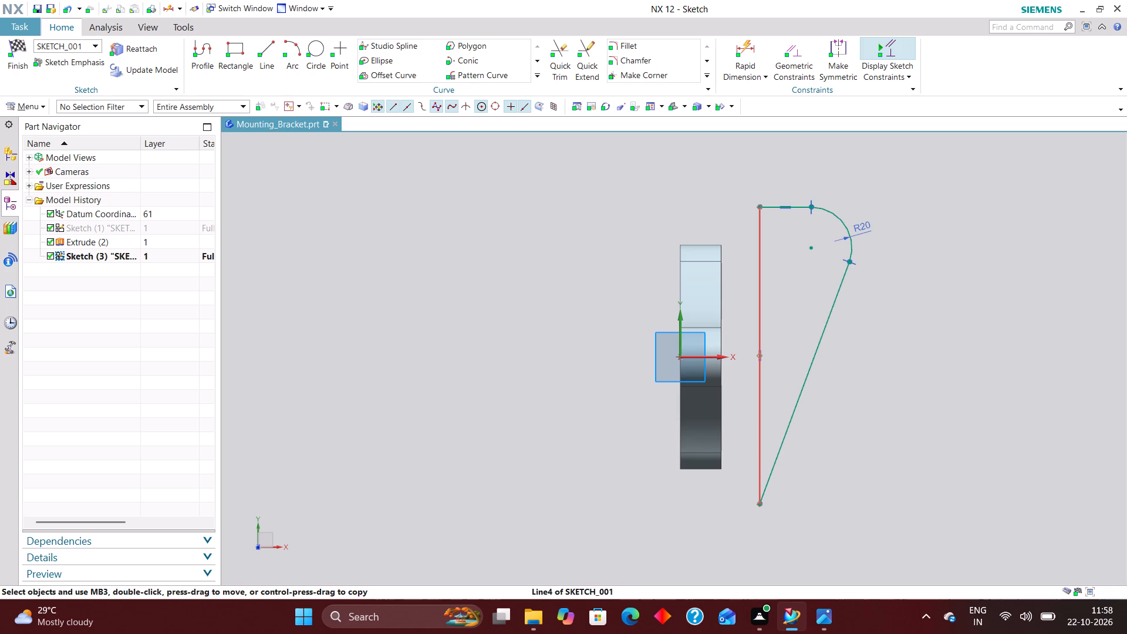
{"action": "scroll", "coordinate": [822, 303], "scroll_direction": "down", "scroll_amount": 1}
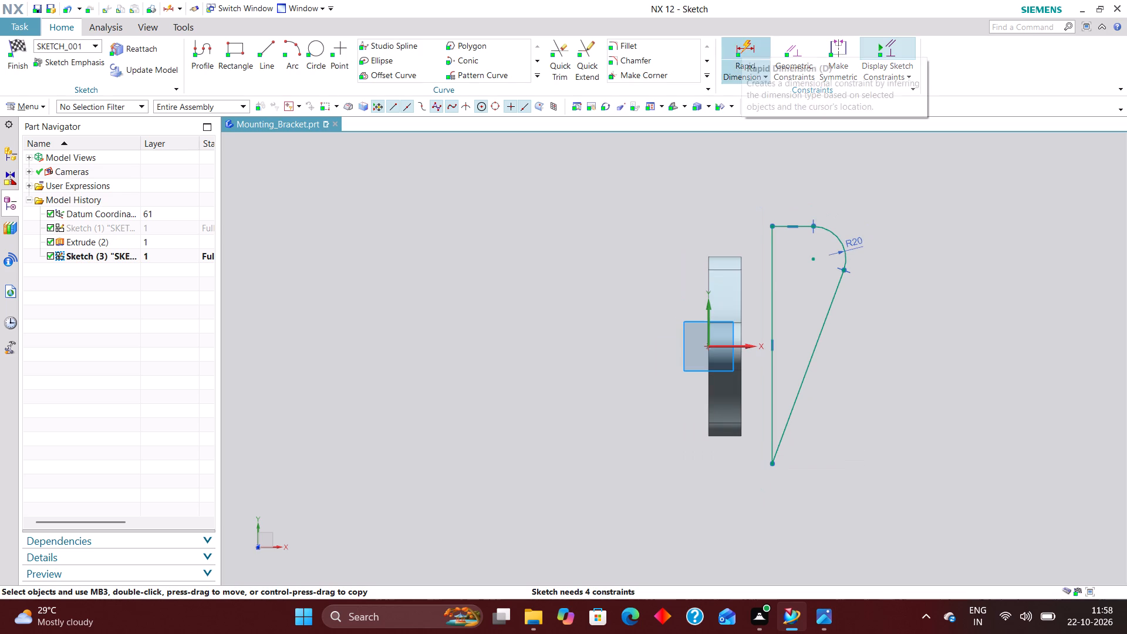
{"action": "left_click", "coordinate": [744, 45]}
{"action": "left_click", "coordinate": [349, 303]}
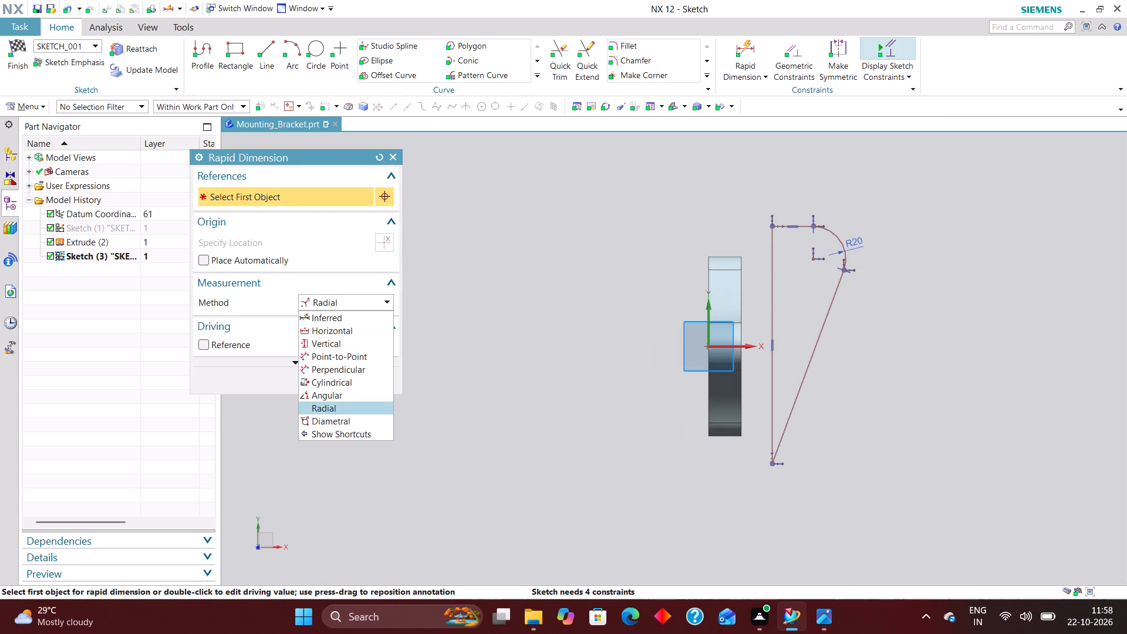
{"action": "left_click", "coordinate": [347, 396]}
{"action": "scroll", "coordinate": [829, 441], "scroll_direction": "up", "scroll_amount": 4}
{"action": "left_click", "coordinate": [686, 430]}
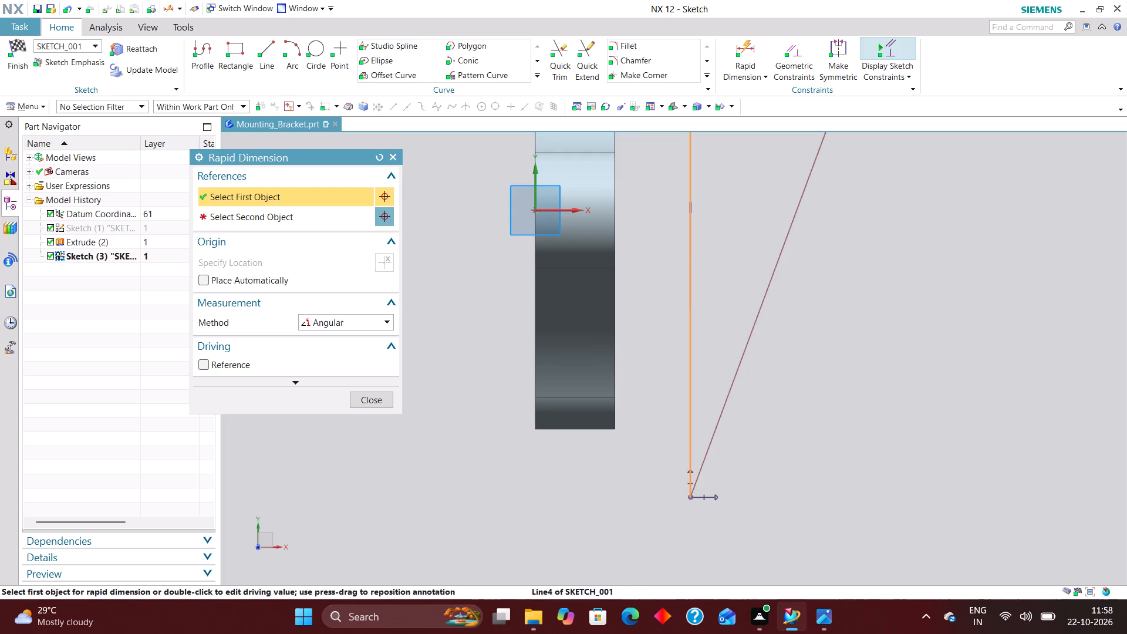
{"action": "left_click", "coordinate": [717, 438]}
{"action": "left_click", "coordinate": [711, 334]}
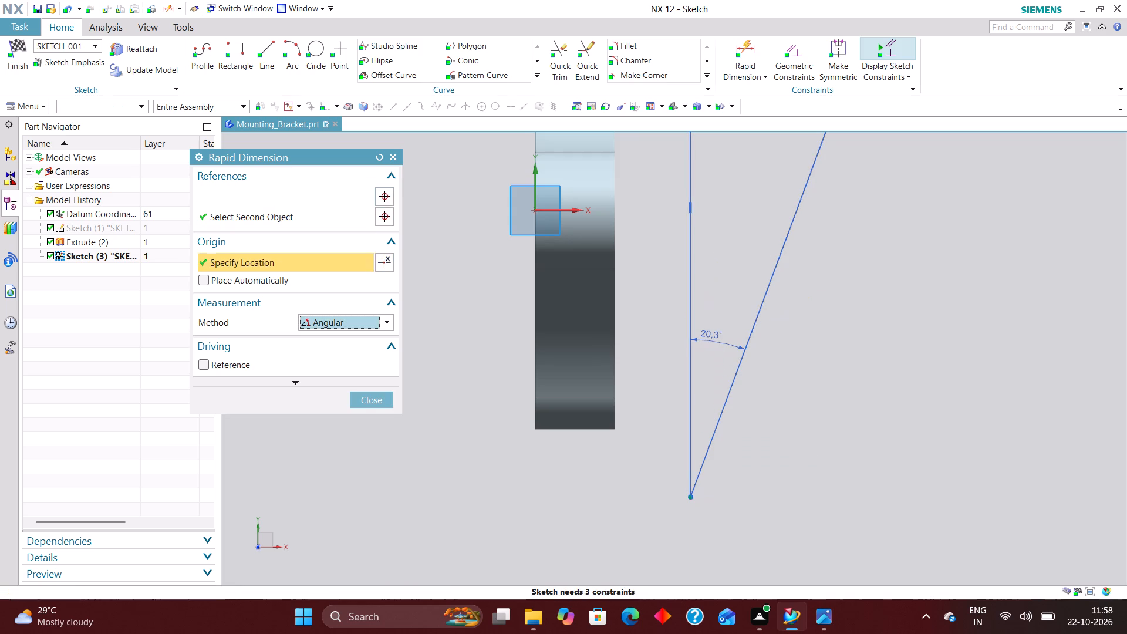
{"action": "type", "text": "30"}
{"action": "key", "text": "Return"}
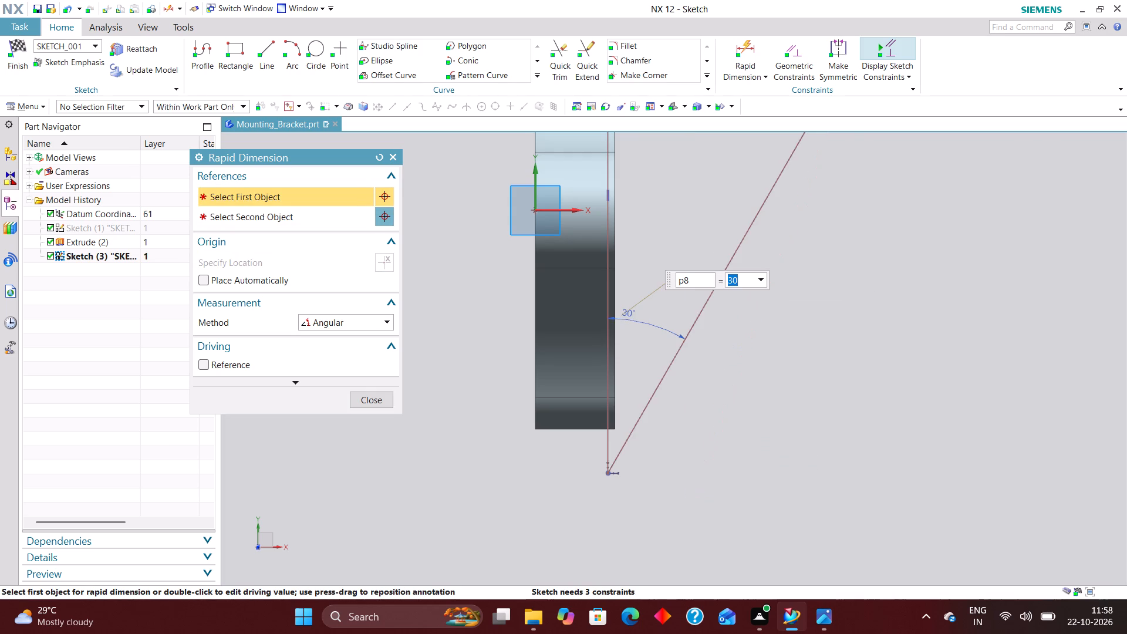
{"action": "scroll", "coordinate": [876, 442], "scroll_direction": "down", "scroll_amount": 4}
{"action": "left_click", "coordinate": [380, 402]}
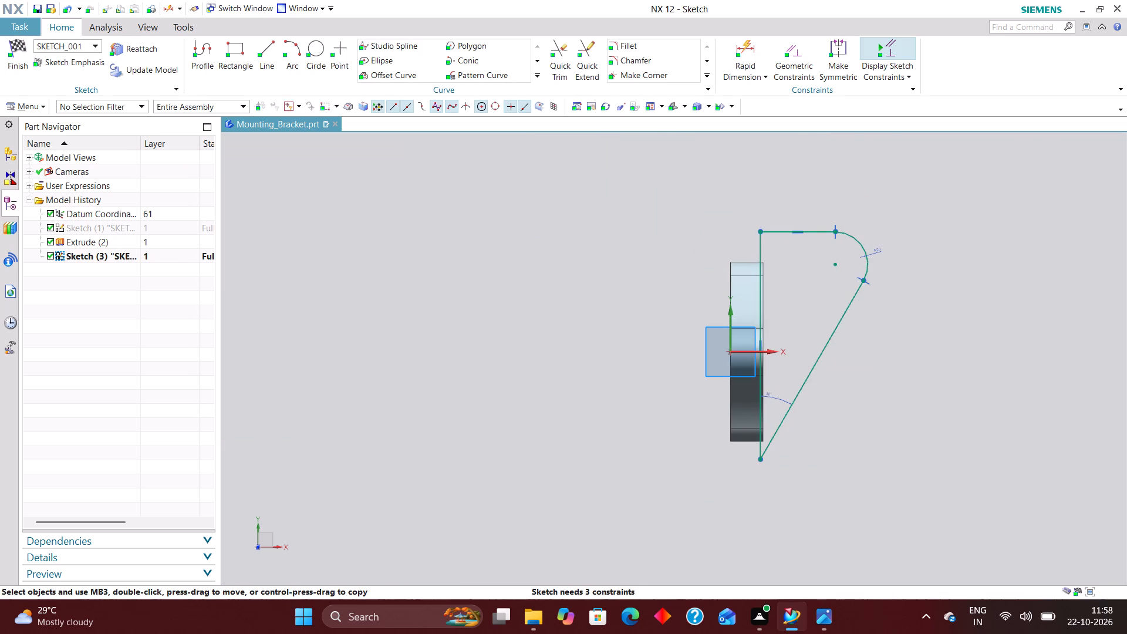
Constrain the midpoint of the vertical line to lie on the horizontal X axis.
{"action": "left_click", "coordinate": [792, 59]}
{"action": "scroll", "coordinate": [768, 317], "scroll_direction": "up", "scroll_amount": 2}
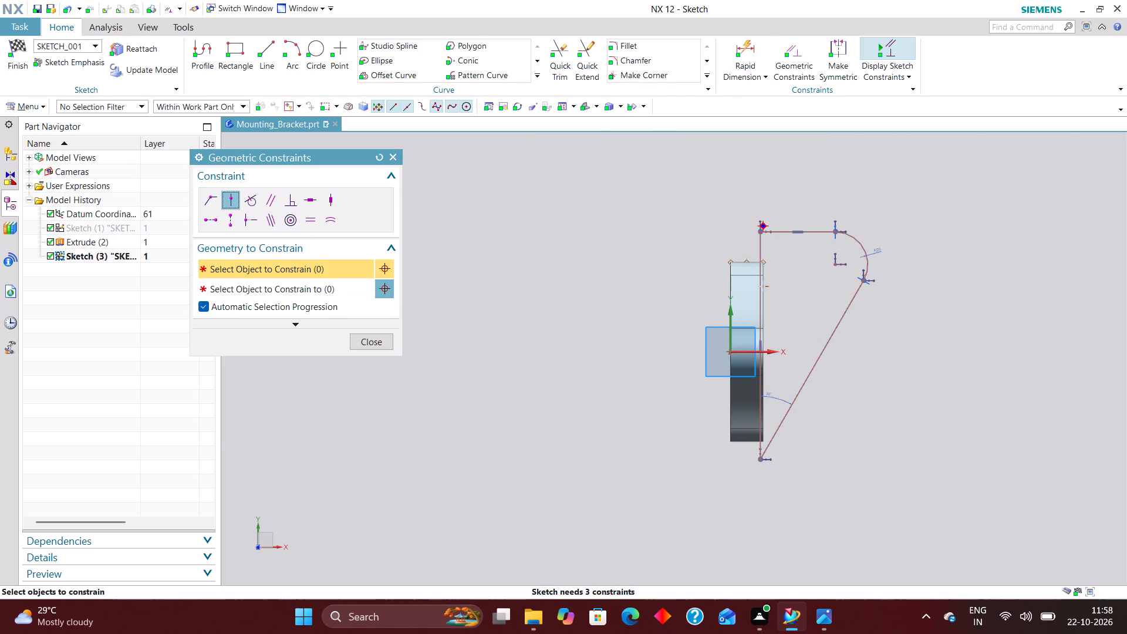
{"action": "scroll", "coordinate": [769, 319], "scroll_direction": "up", "scroll_amount": 4}
{"action": "scroll", "coordinate": [727, 334], "scroll_direction": "down", "scroll_amount": 3}
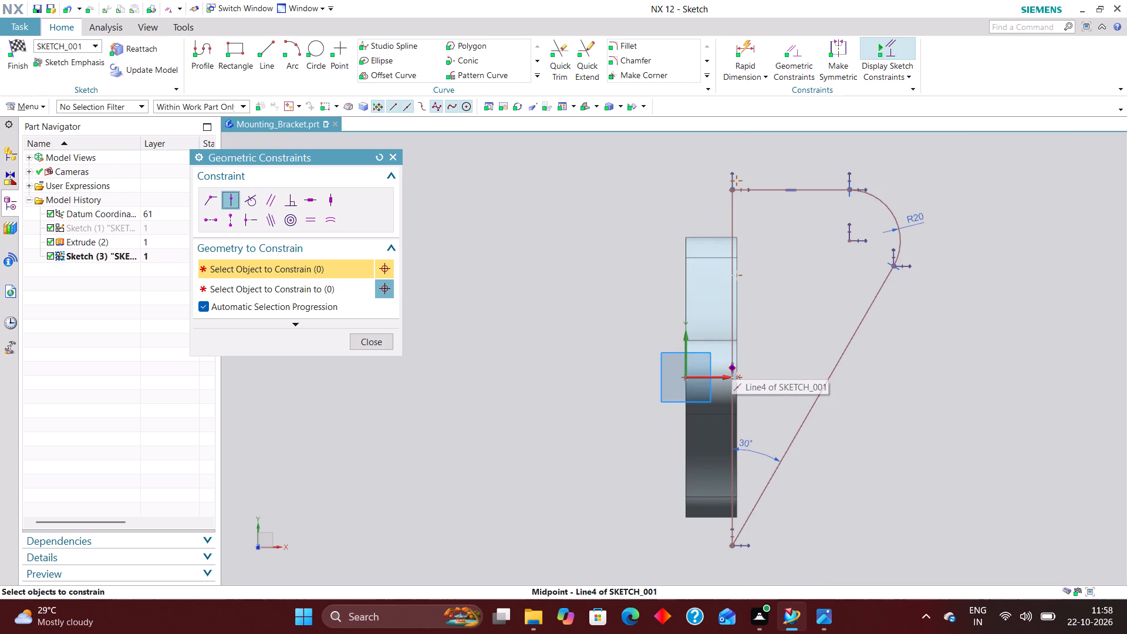
{"action": "scroll", "coordinate": [731, 364], "scroll_direction": "up", "scroll_amount": 7}
{"action": "left_click", "coordinate": [735, 382]}
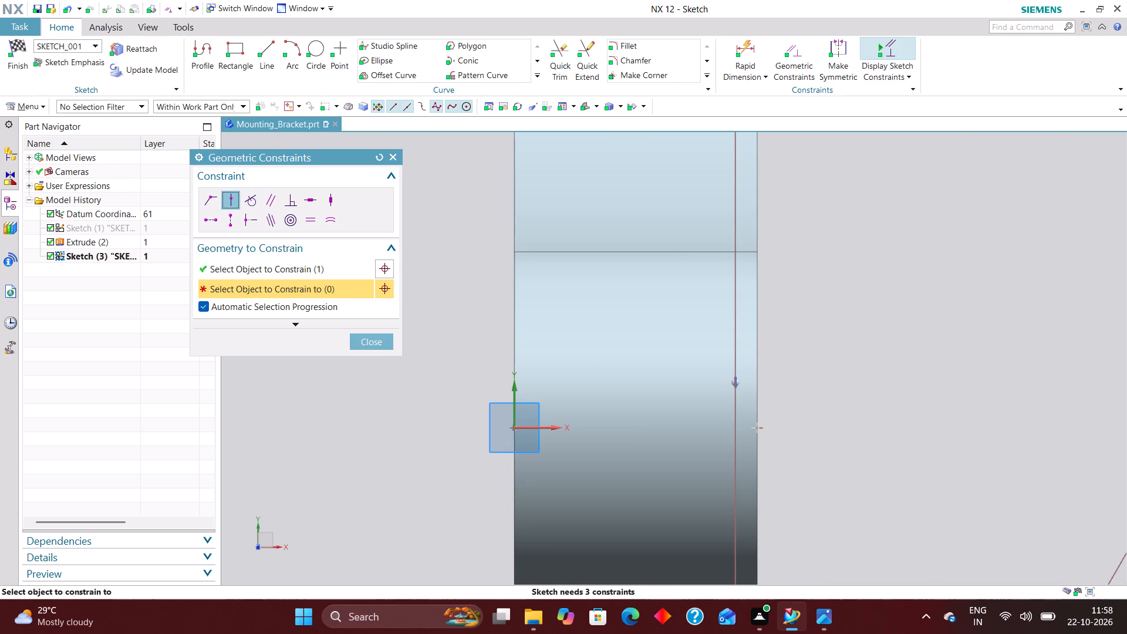
{"action": "left_click", "coordinate": [557, 427]}
{"action": "scroll", "coordinate": [664, 319], "scroll_direction": "down", "scroll_amount": 8}
{"action": "scroll", "coordinate": [710, 343], "scroll_direction": "up", "scroll_amount": 1}
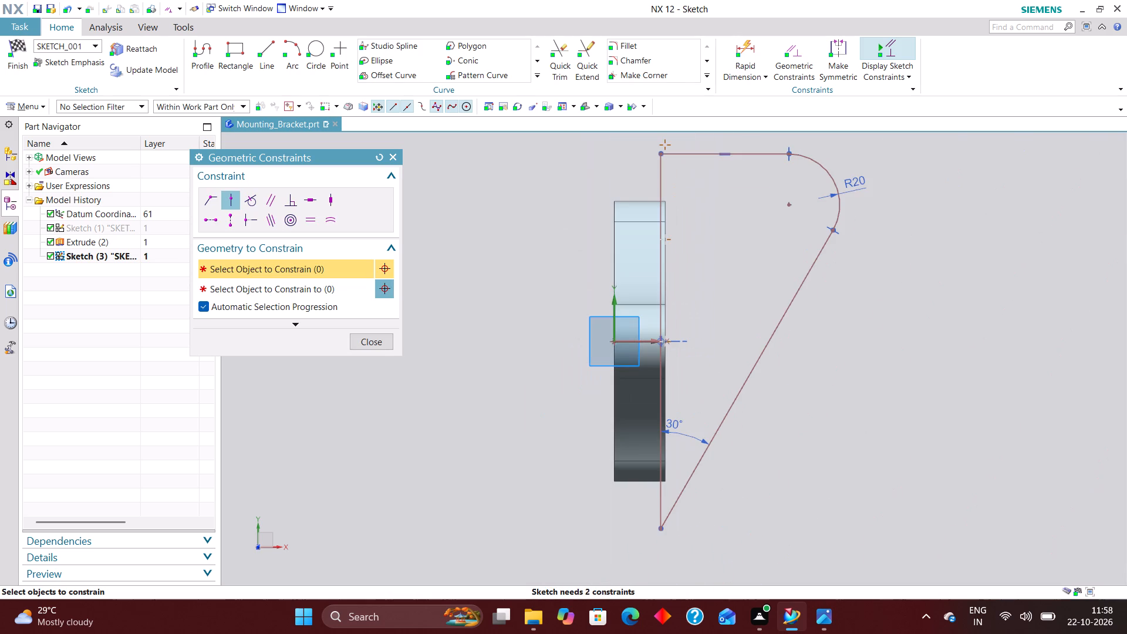
{"action": "left_click", "coordinate": [377, 342]}
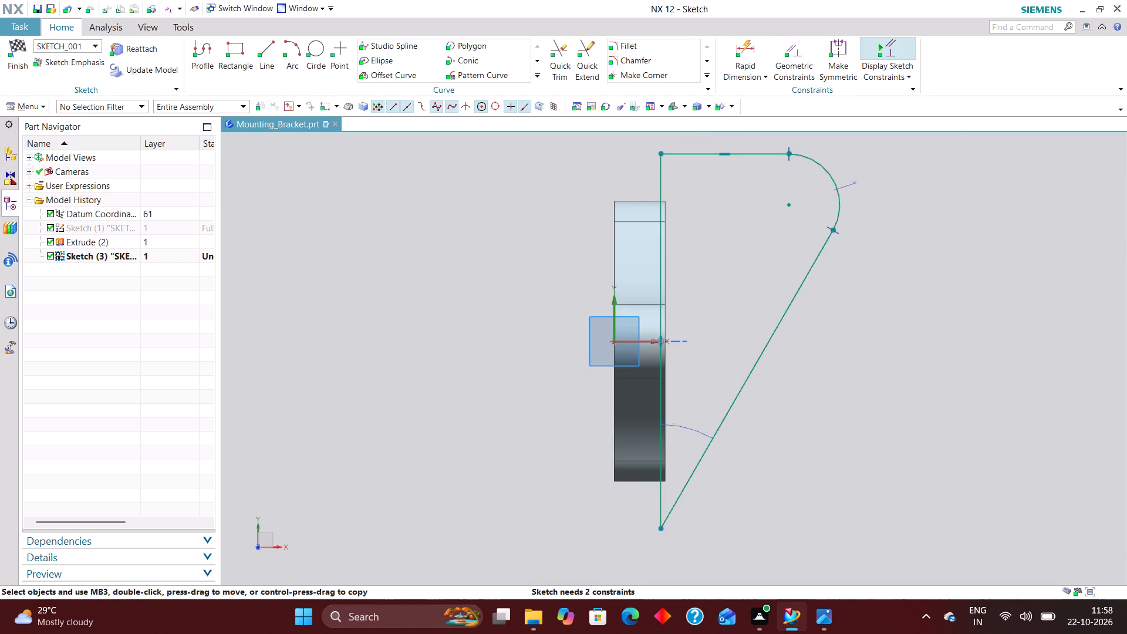
Dimension the vertical line's length and set it to 110 mm.
{"action": "left_click", "coordinate": [741, 38]}
{"action": "left_click", "coordinate": [745, 46]}
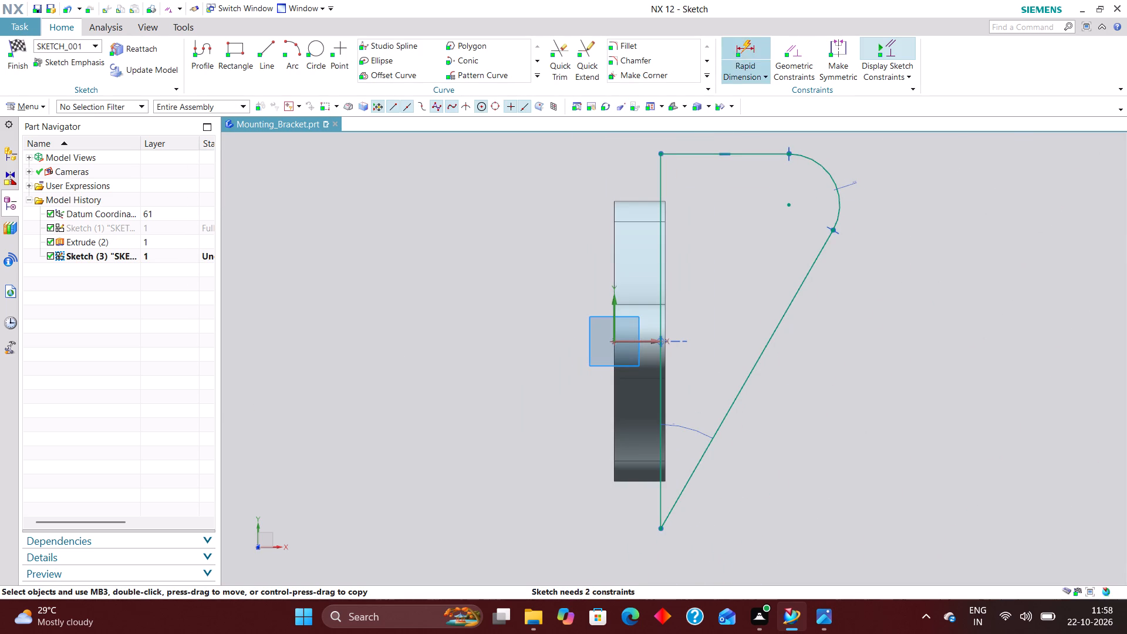
{"action": "left_click", "coordinate": [351, 316]}
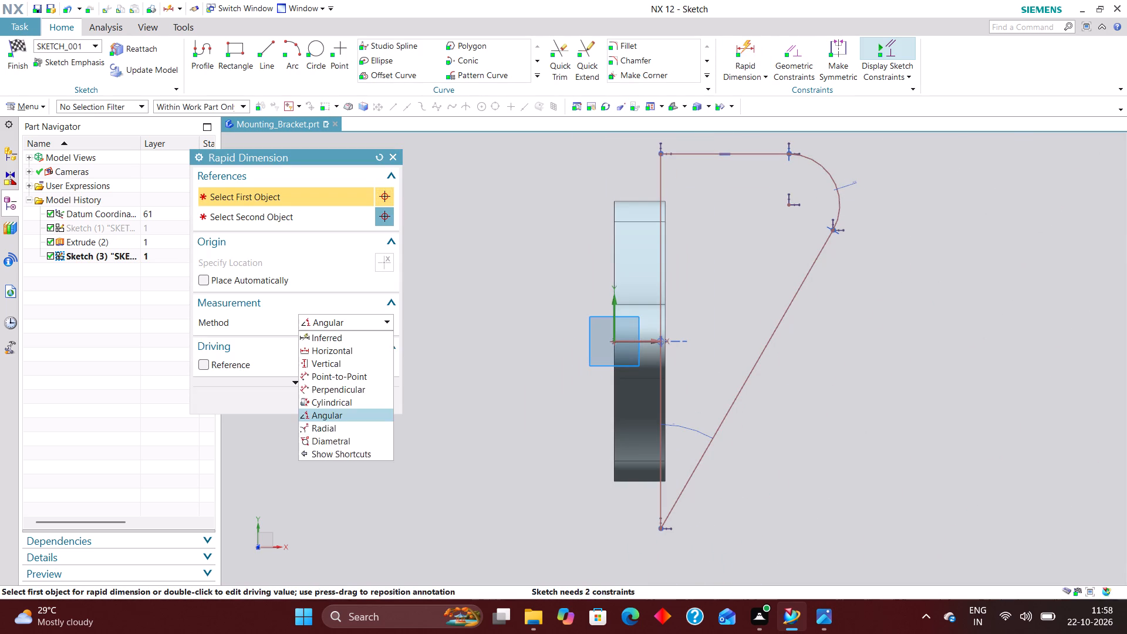
{"action": "left_click", "coordinate": [343, 334]}
{"action": "left_click", "coordinate": [663, 177]}
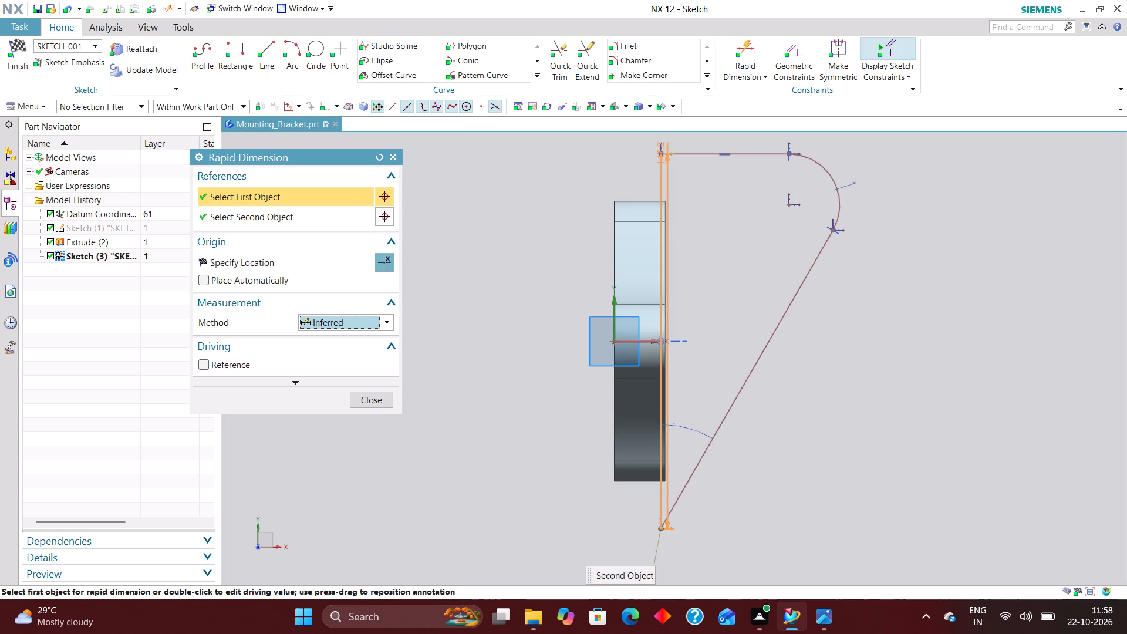
{"action": "left_click", "coordinate": [526, 316]}
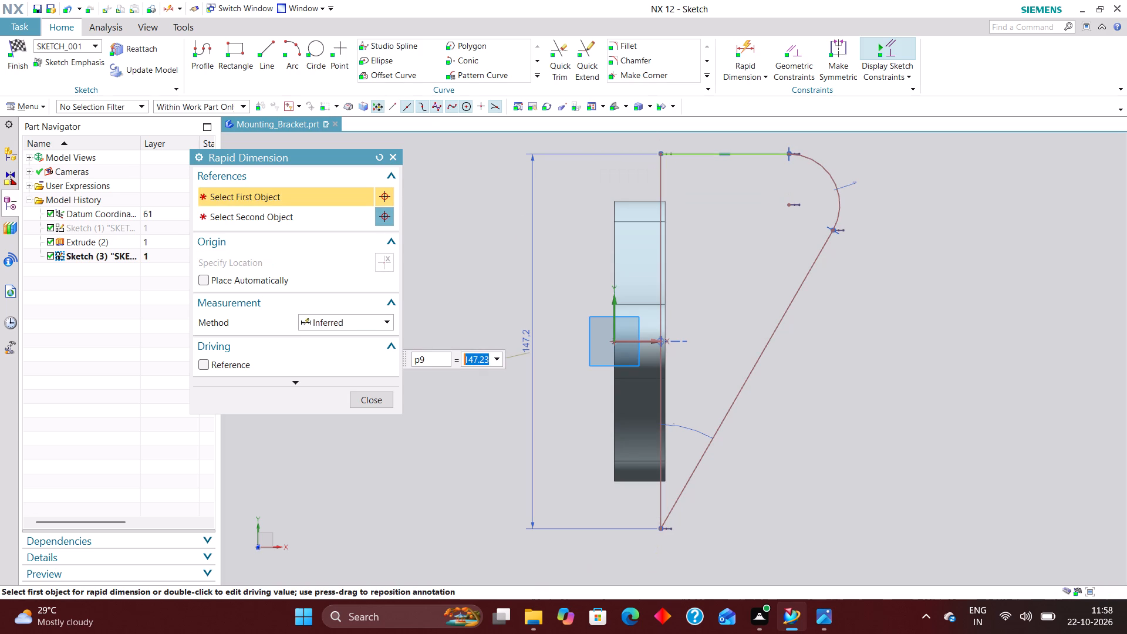
{"action": "type", "text": "110"}
{"action": "key", "text": "Return"}
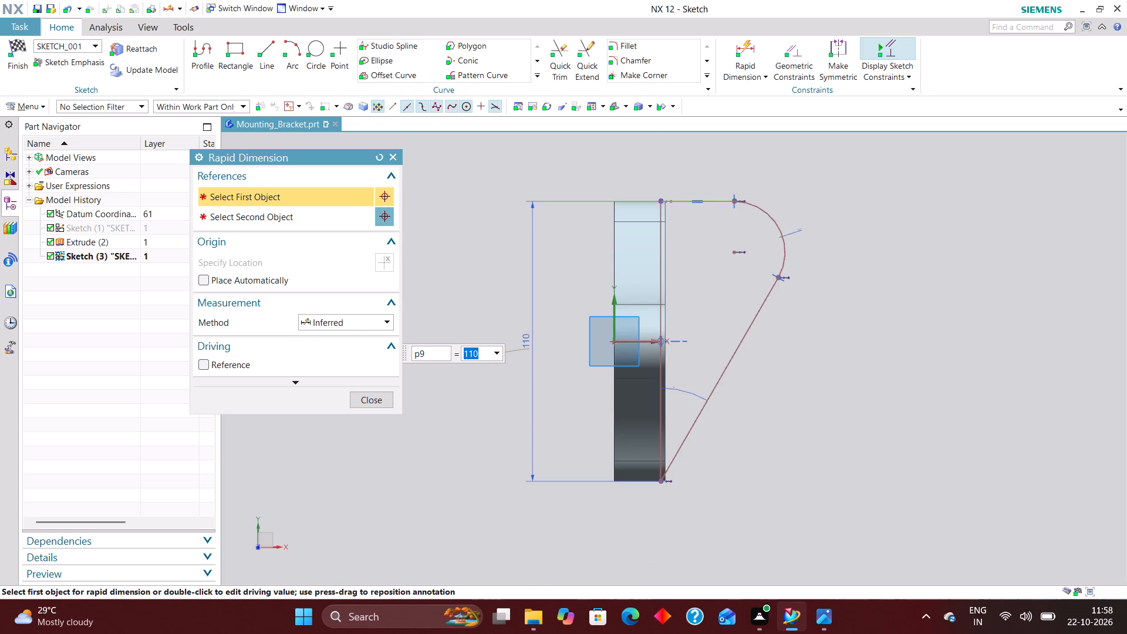
Dimension the distance from the sketch's vertical axis to the vertical line as 20 mm and finish the sketch.
{"action": "scroll", "coordinate": [609, 329], "scroll_direction": "up", "scroll_amount": 4}
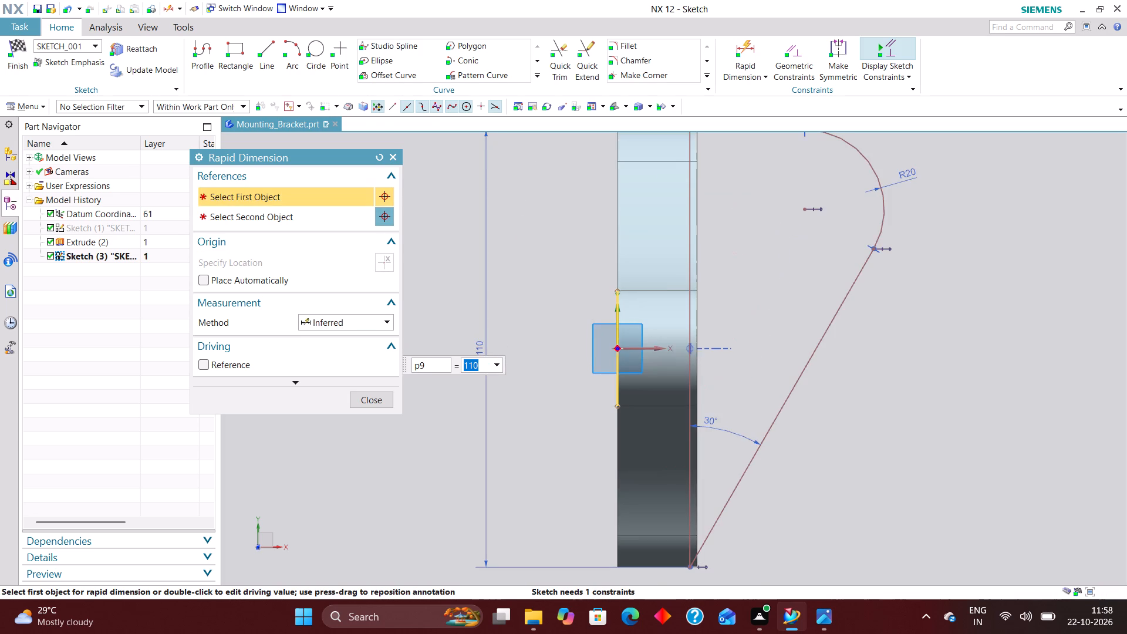
{"action": "scroll", "coordinate": [626, 342], "scroll_direction": "up", "scroll_amount": 3}
{"action": "right_click", "coordinate": [603, 338]}
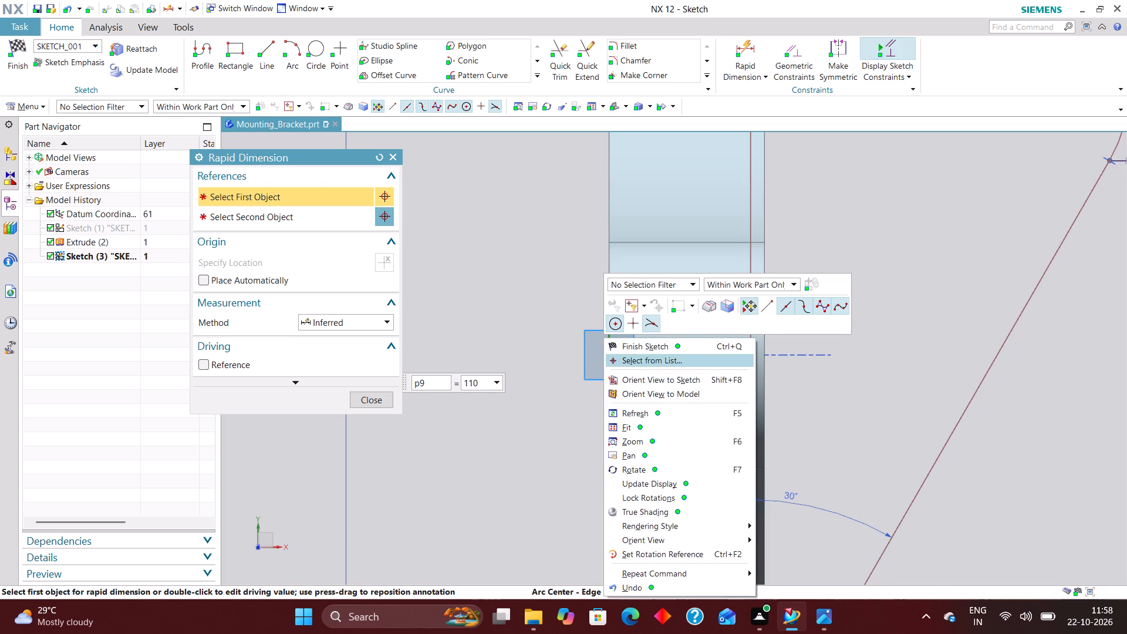
{"action": "left_click", "coordinate": [642, 359]}
{"action": "scroll", "coordinate": [692, 418], "scroll_direction": "down", "scroll_amount": 2}
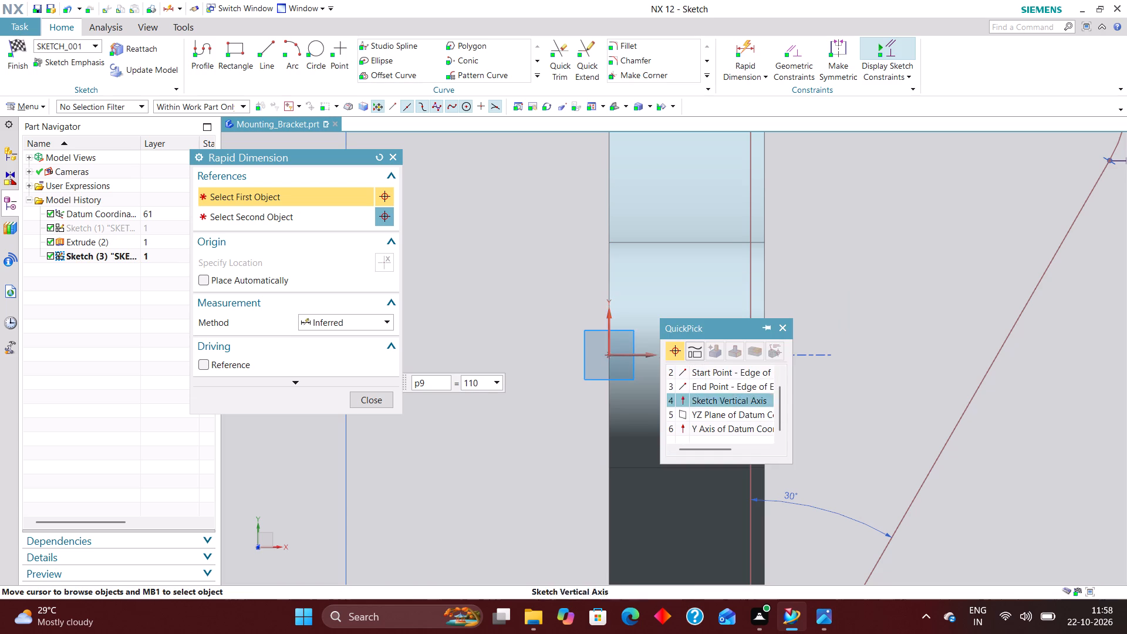
{"action": "left_click", "coordinate": [702, 398]}
{"action": "scroll", "coordinate": [794, 382], "scroll_direction": "down", "scroll_amount": 4}
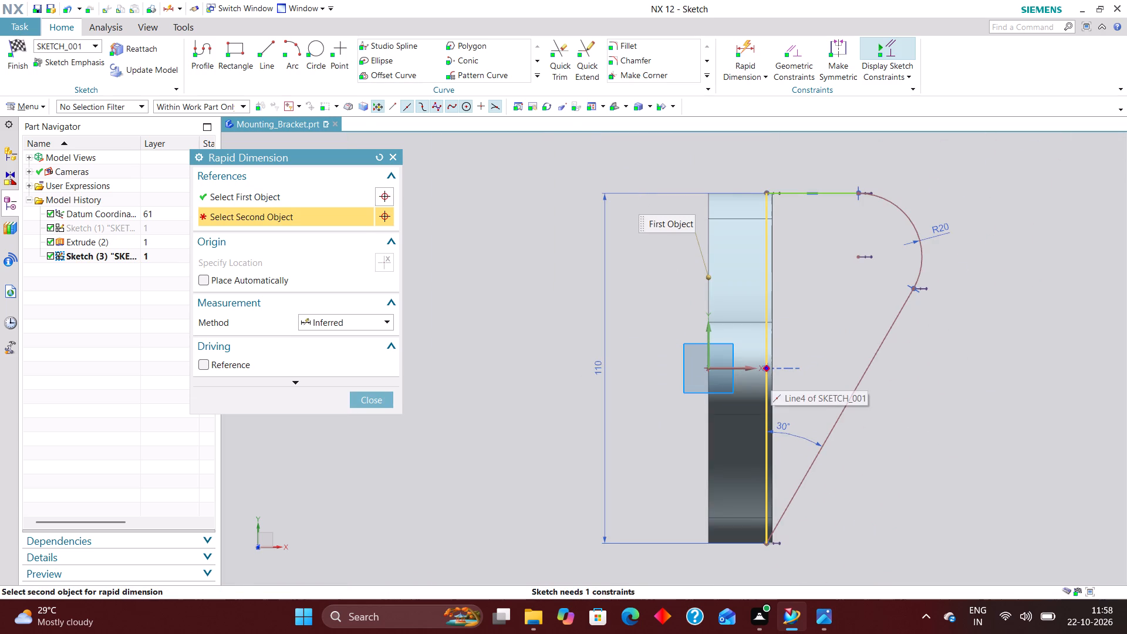
{"action": "left_click", "coordinate": [767, 392]}
{"action": "left_click", "coordinate": [739, 154]}
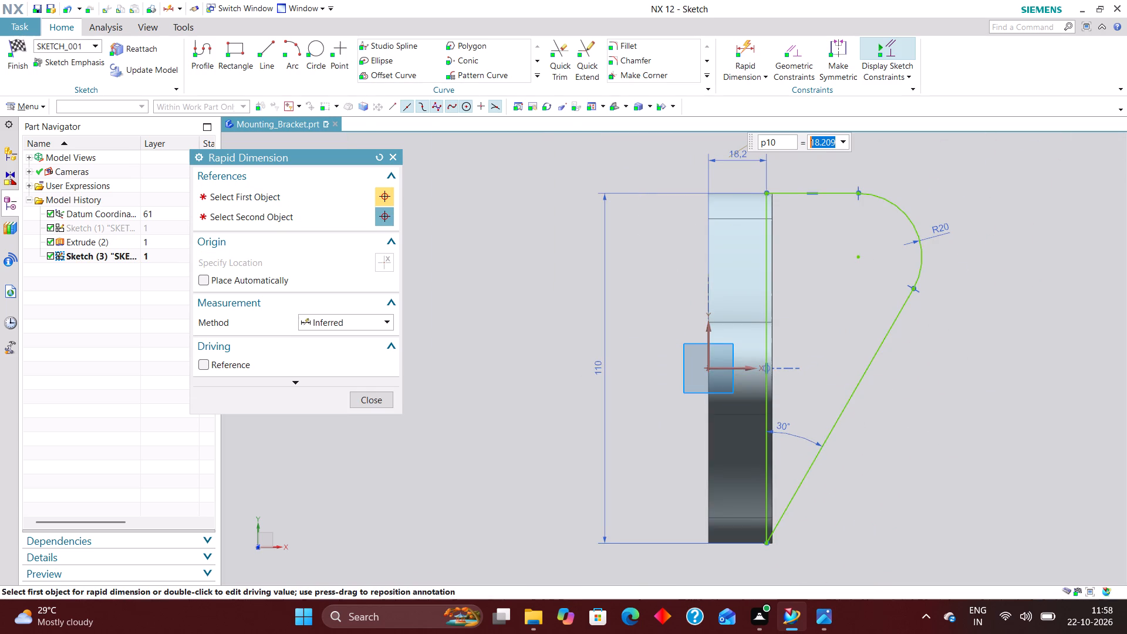
{"action": "type", "text": "20"}
{"action": "key", "text": "Return"}
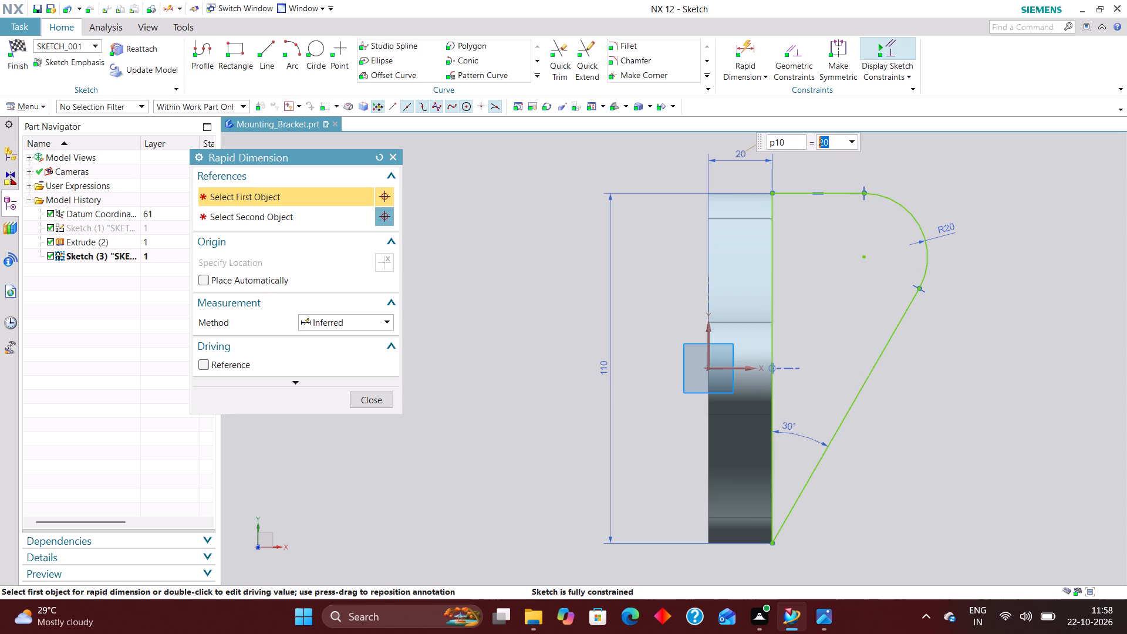
{"action": "left_click", "coordinate": [392, 400]}
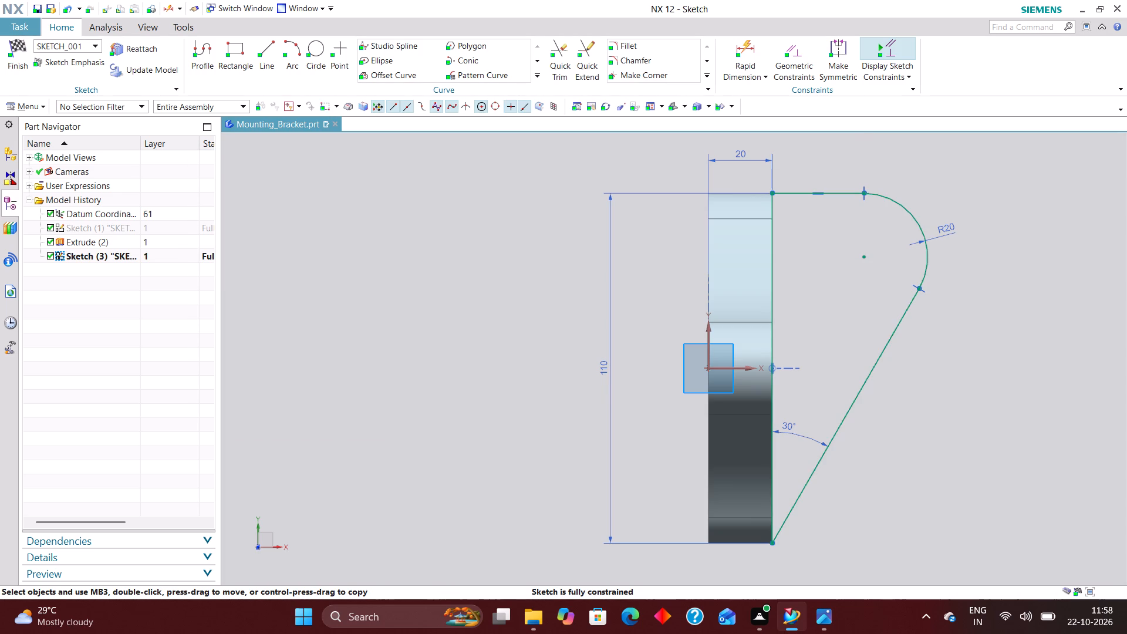
{"action": "left_click", "coordinate": [15, 41]}
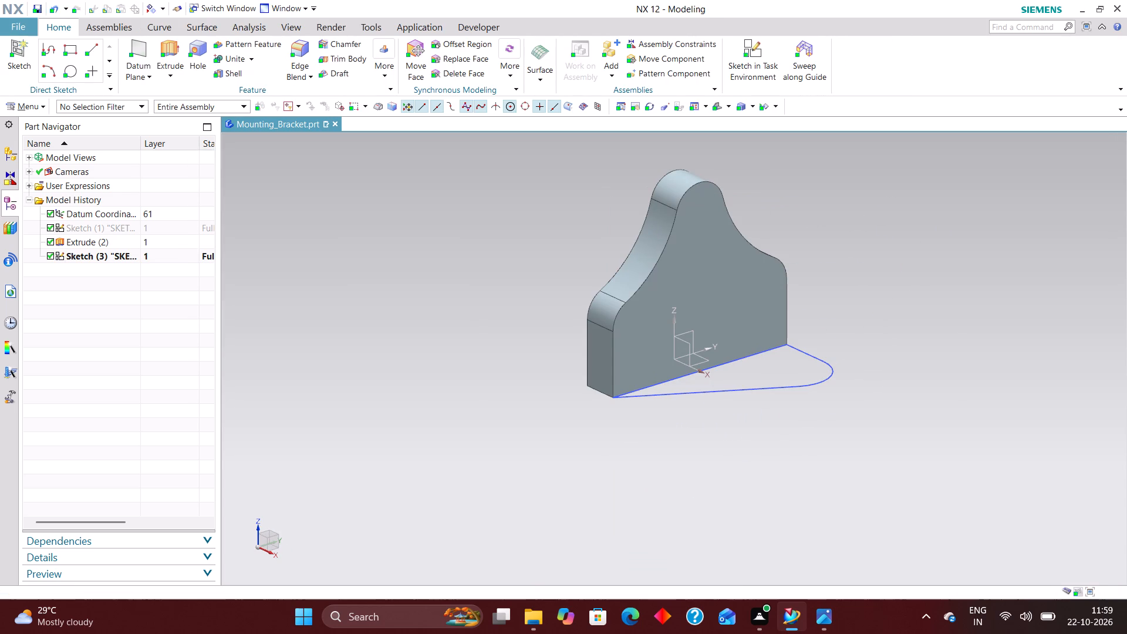
Extrude the base profile upward from 0 to 20 mm with no Boolean operation.
{"action": "right_click_drag", "start_coordinate": [767, 386], "coordinate": [829, 393]}
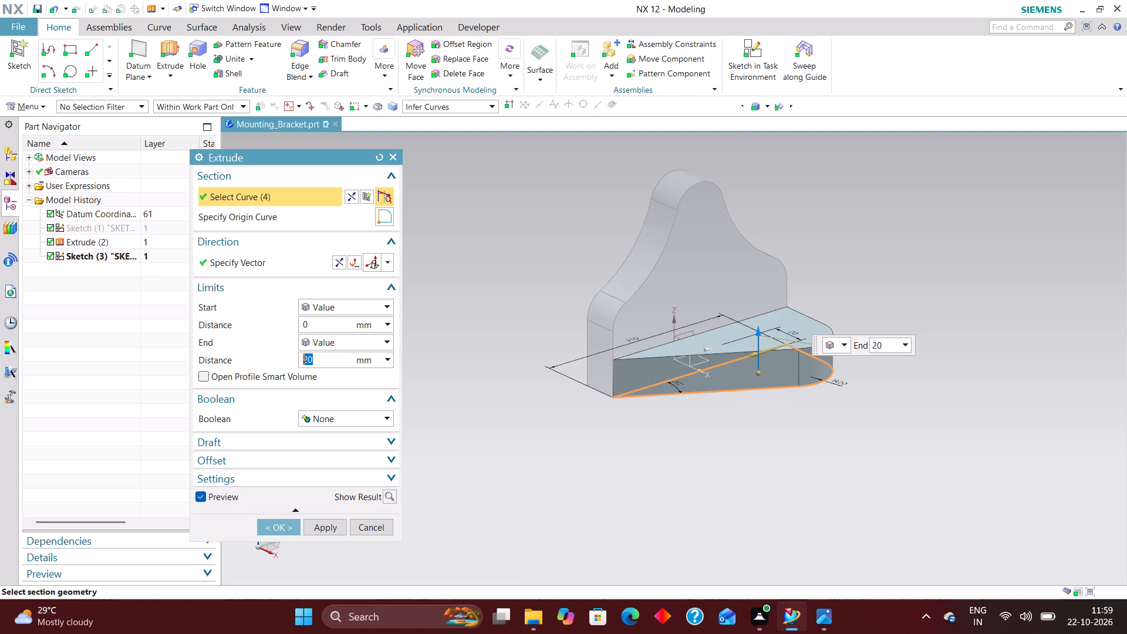
{"action": "left_click", "coordinate": [284, 526]}
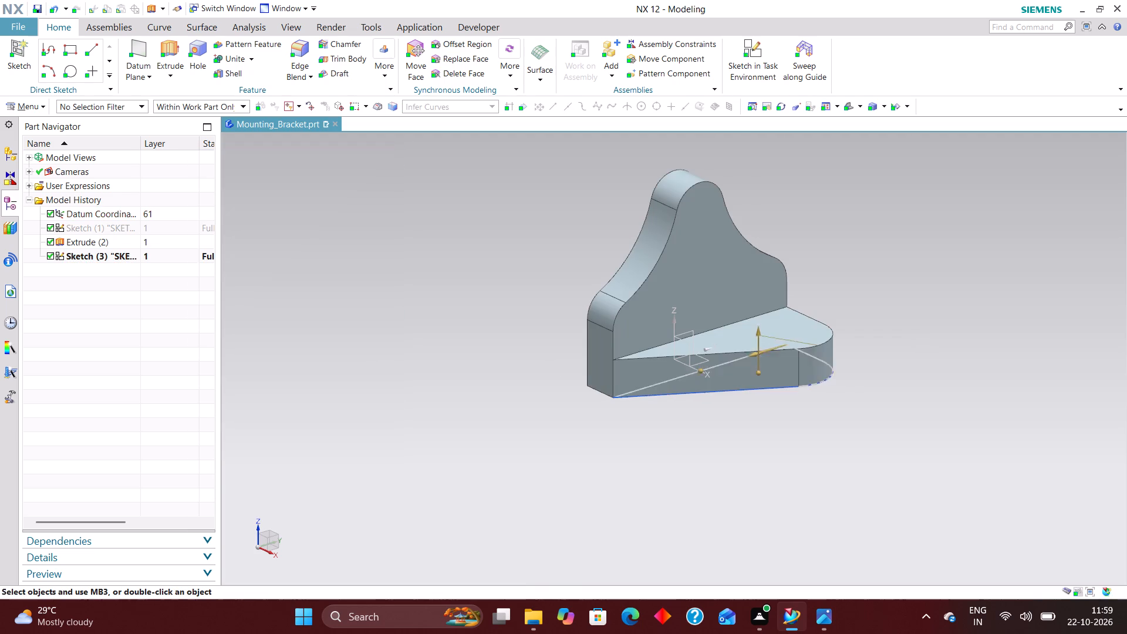
Unite the solid bodies, using the base as the target and the upright plate as the tool.
{"action": "scroll", "coordinate": [721, 392], "scroll_direction": "up", "scroll_amount": 3}
{"action": "right_click_drag", "start_coordinate": [820, 386], "coordinate": [811, 503]}
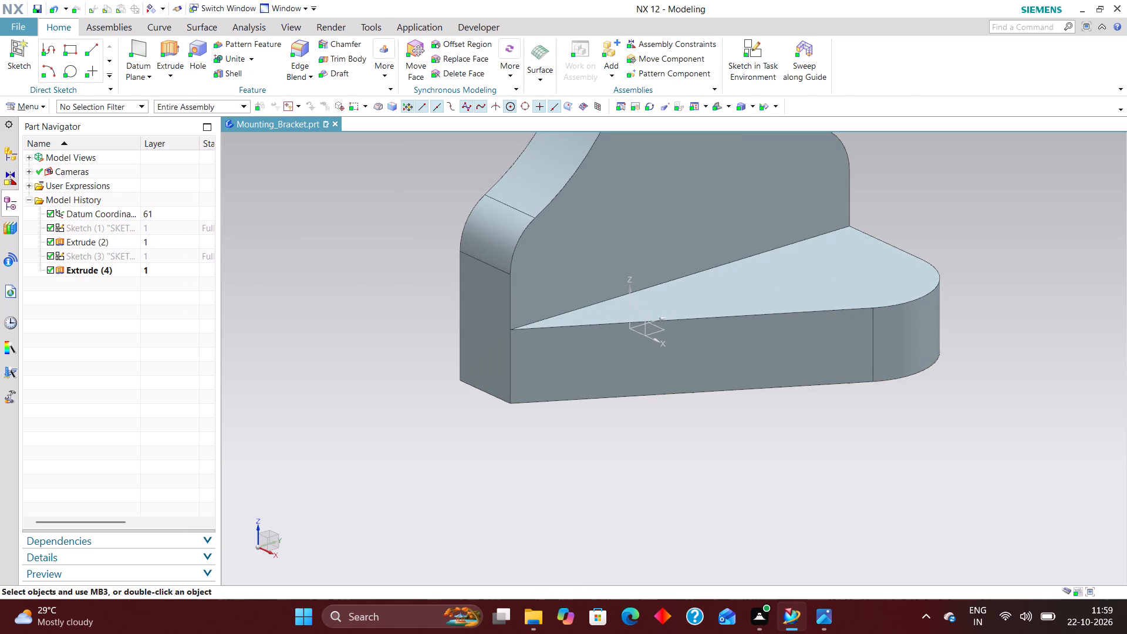
{"action": "left_click", "coordinate": [239, 60]}
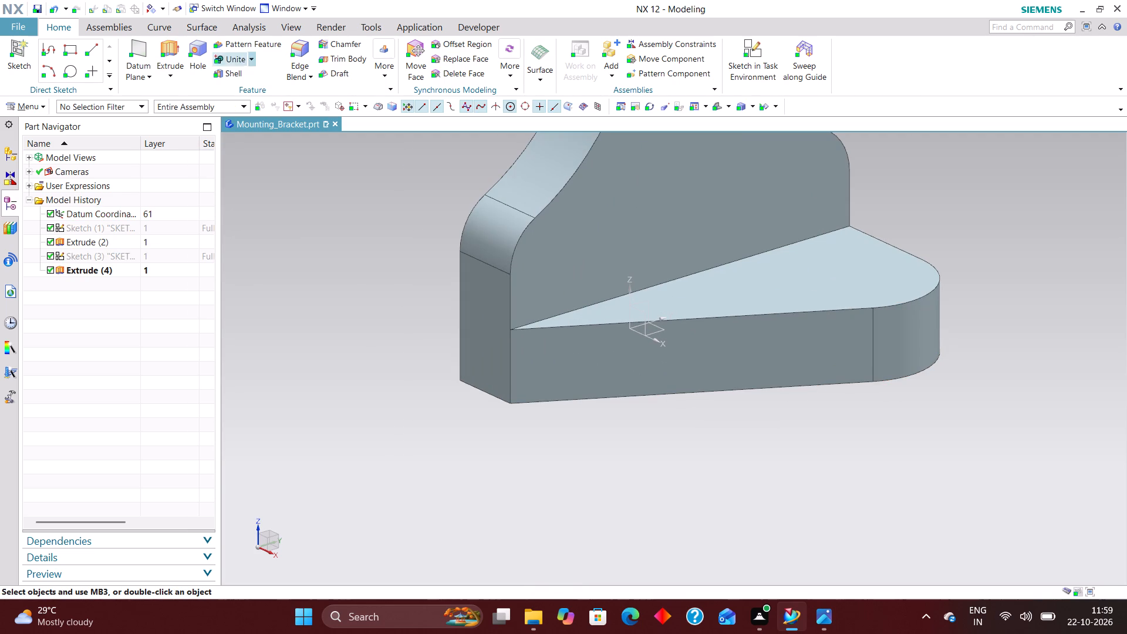
{"action": "left_click", "coordinate": [636, 342]}
{"action": "left_click", "coordinate": [582, 238]}
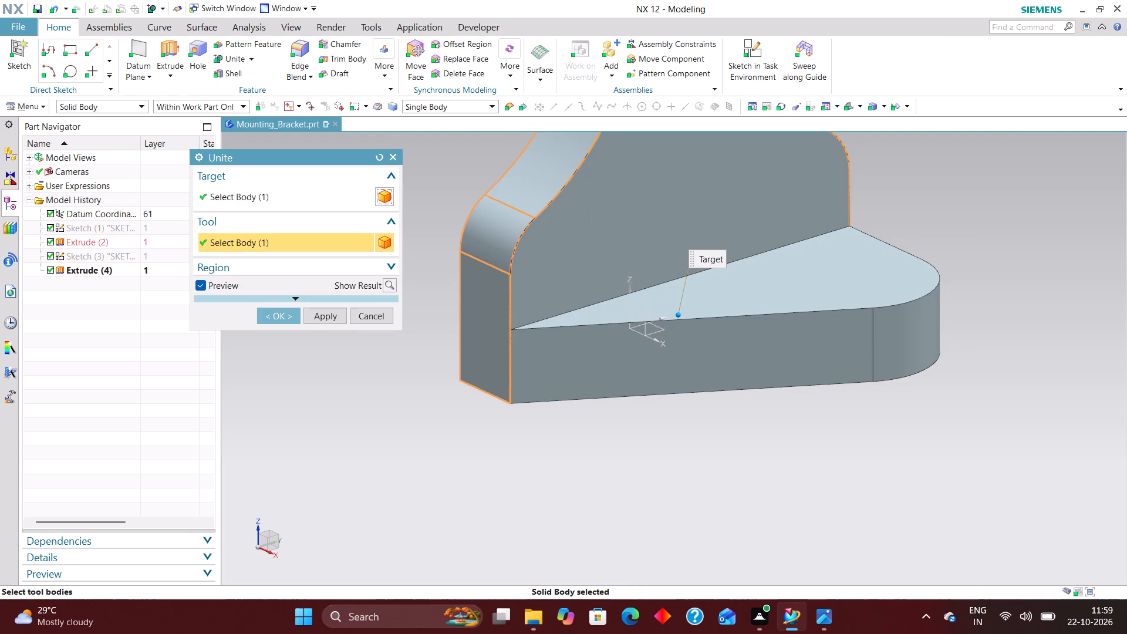
{"action": "left_click", "coordinate": [271, 313]}
Cut three simple 15 mm diameter holes through the upright plate, centred on its three rounded corner arcs.
{"action": "scroll", "coordinate": [440, 414], "scroll_direction": "down", "scroll_amount": 5}
{"action": "scroll", "coordinate": [407, 403], "scroll_direction": "up", "scroll_amount": 1}
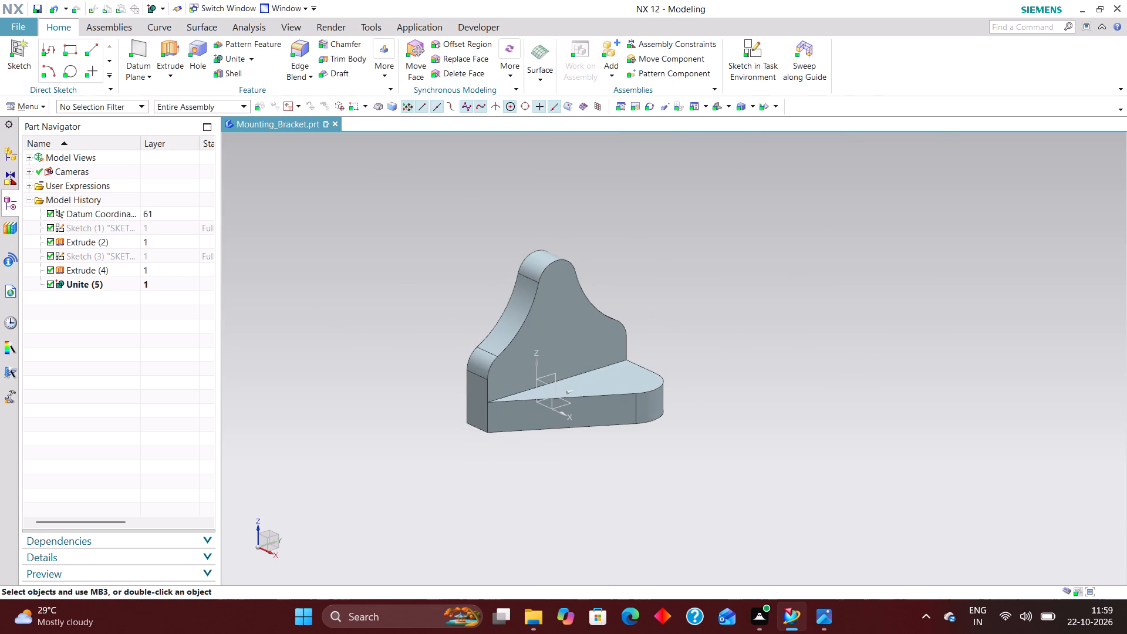
{"action": "key", "text": "End"}
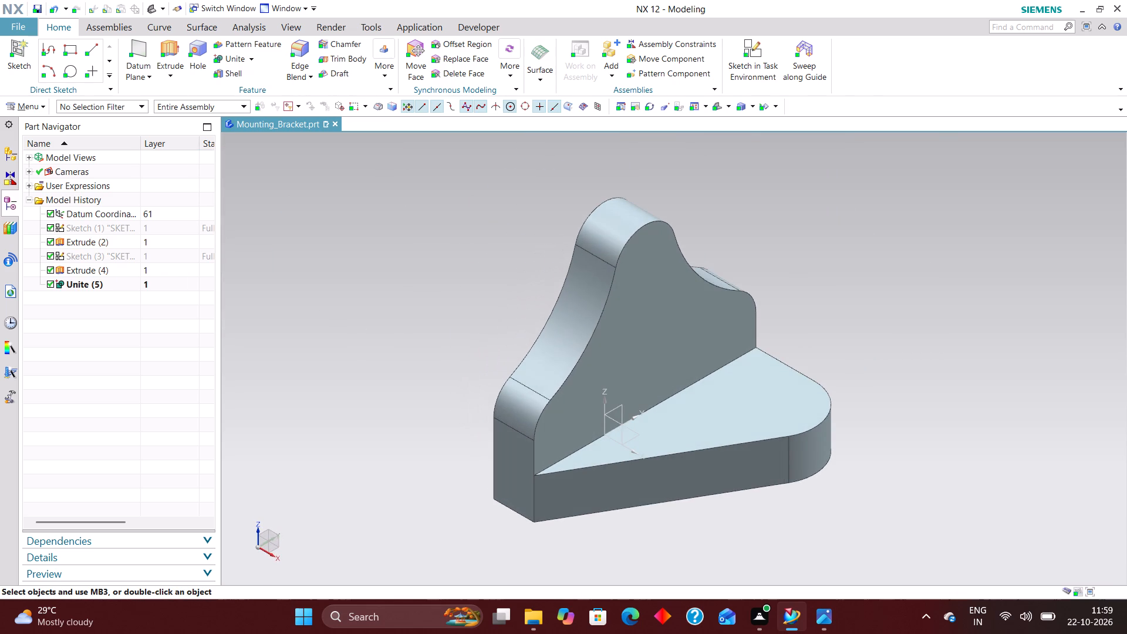
{"action": "scroll", "coordinate": [405, 263], "scroll_direction": "down", "scroll_amount": 2}
{"action": "left_click", "coordinate": [194, 43]}
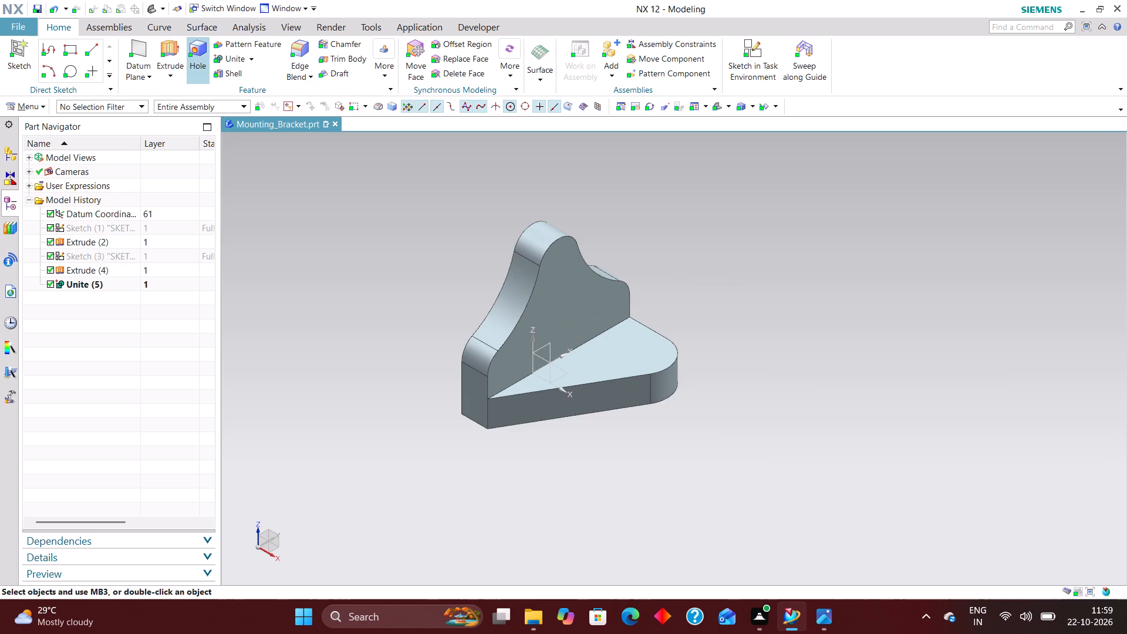
{"action": "scroll", "coordinate": [497, 372], "scroll_direction": "up", "scroll_amount": 5}
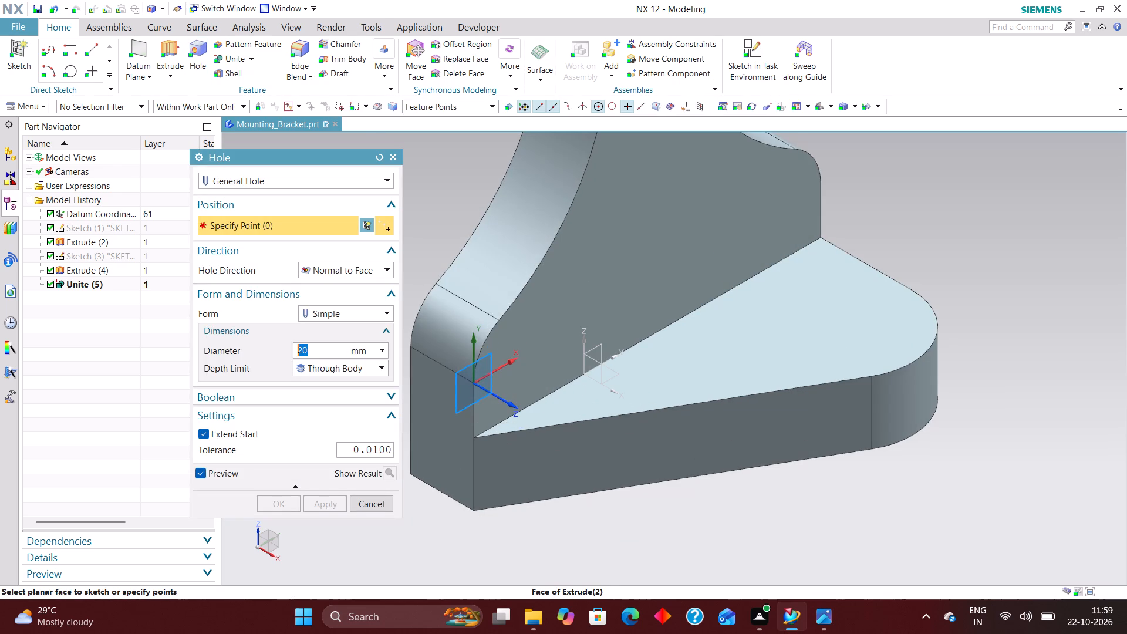
{"action": "left_click", "coordinate": [482, 346]}
{"action": "type", "text": "15"}
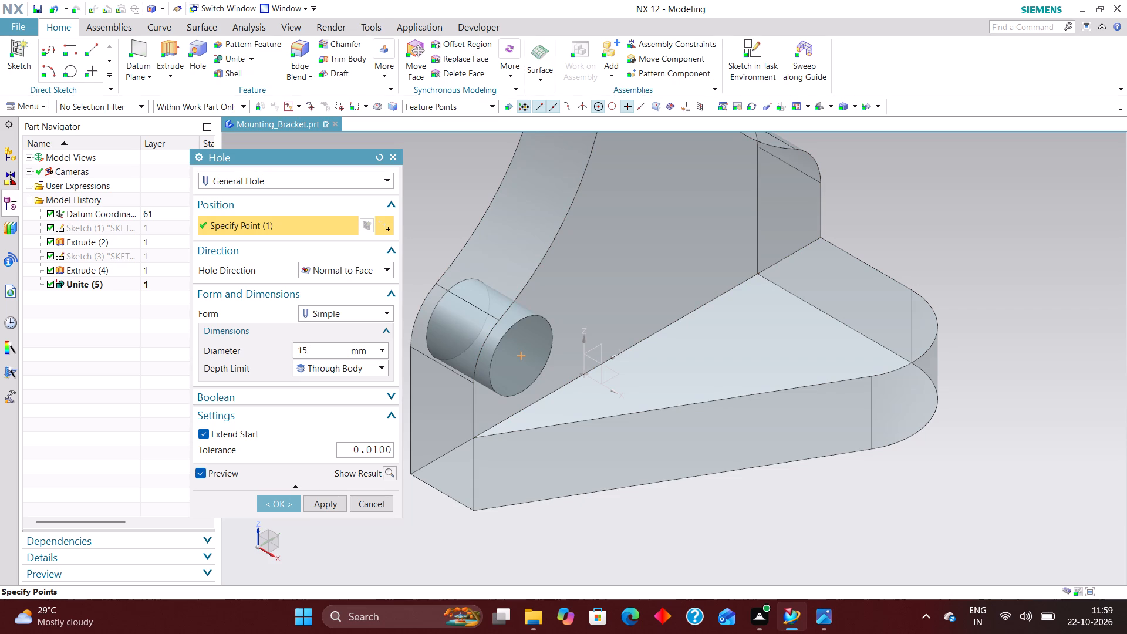
{"action": "key", "text": "Return"}
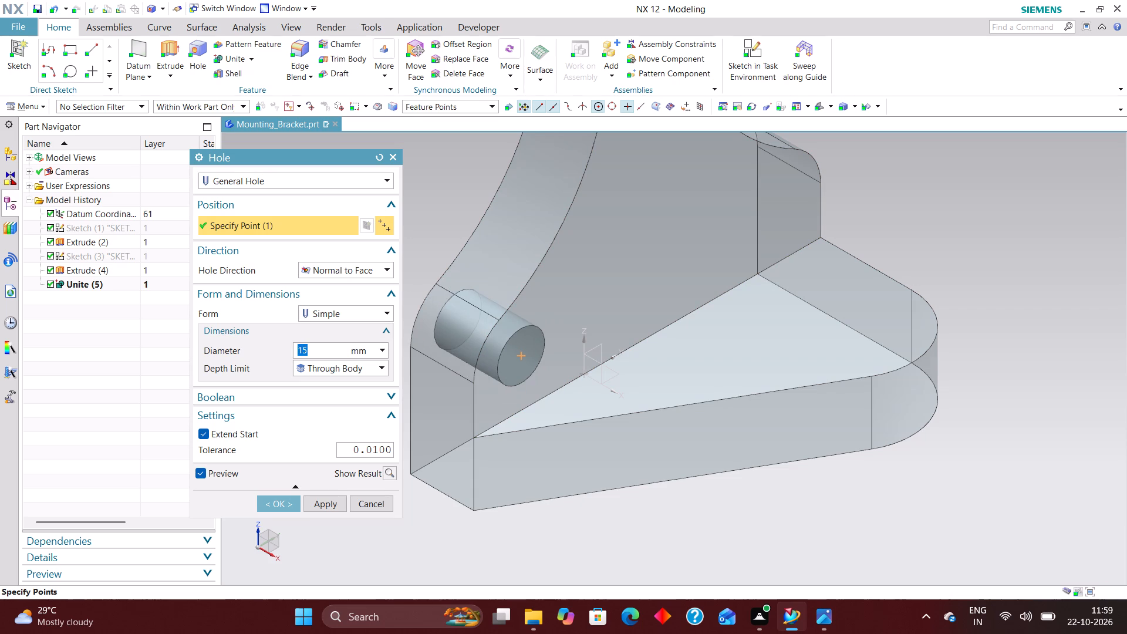
{"action": "scroll", "coordinate": [563, 490], "scroll_direction": "down", "scroll_amount": 3}
{"action": "scroll", "coordinate": [603, 291], "scroll_direction": "up", "scroll_amount": 4}
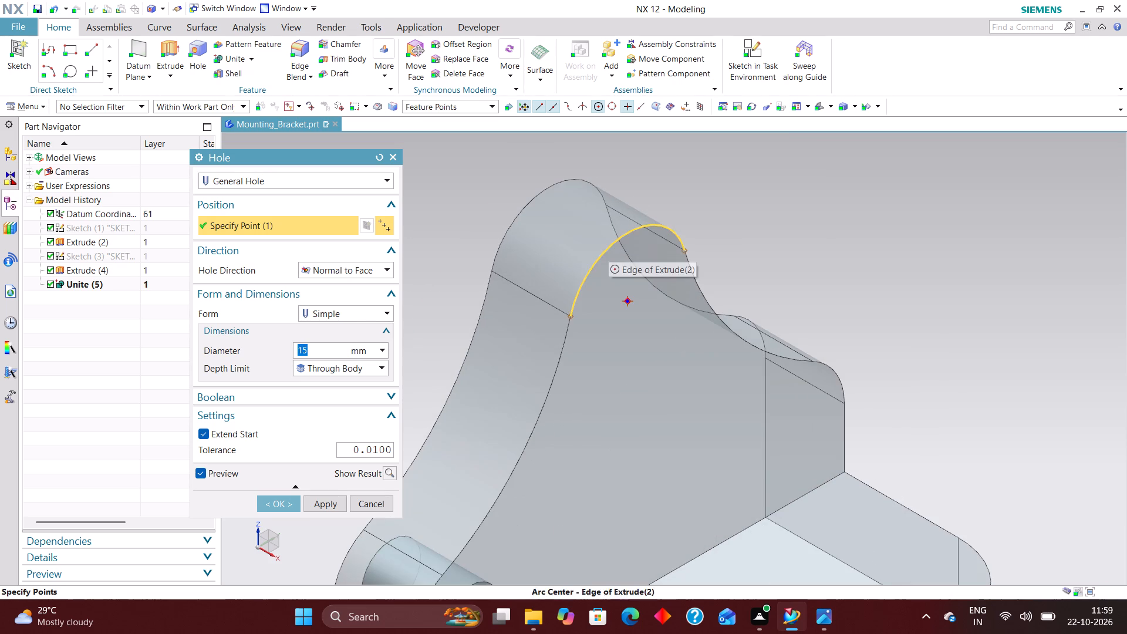
{"action": "left_click", "coordinate": [609, 247]}
{"action": "left_click", "coordinate": [836, 367]}
{"action": "scroll", "coordinate": [793, 286], "scroll_direction": "down", "scroll_amount": 2}
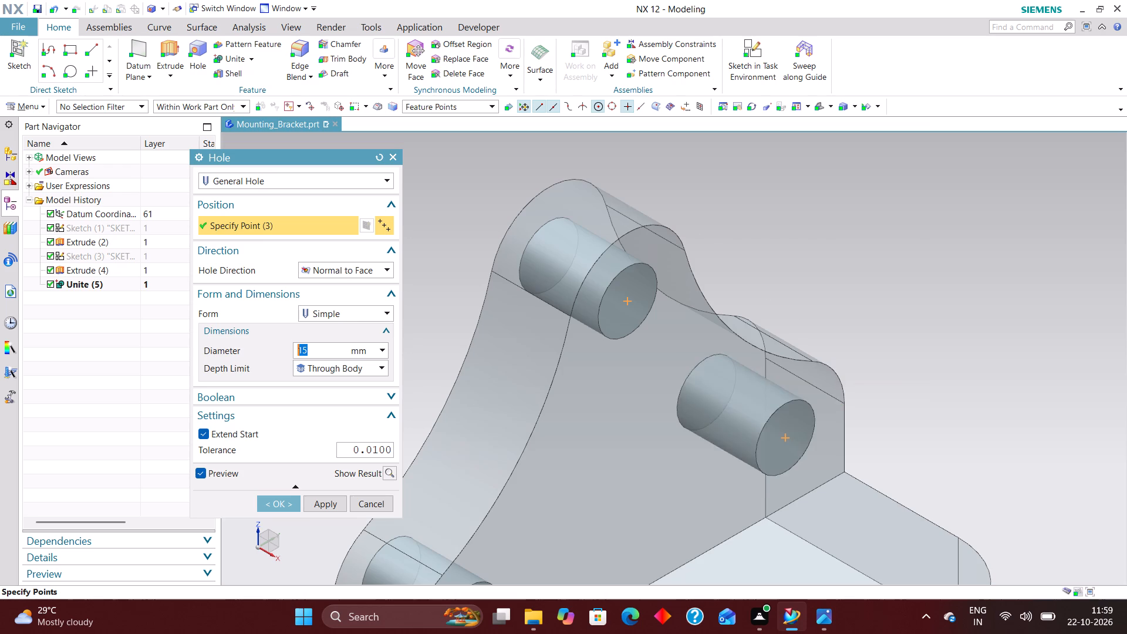
{"action": "scroll", "coordinate": [793, 286], "scroll_direction": "down", "scroll_amount": 2}
{"action": "left_click", "coordinate": [282, 500]}
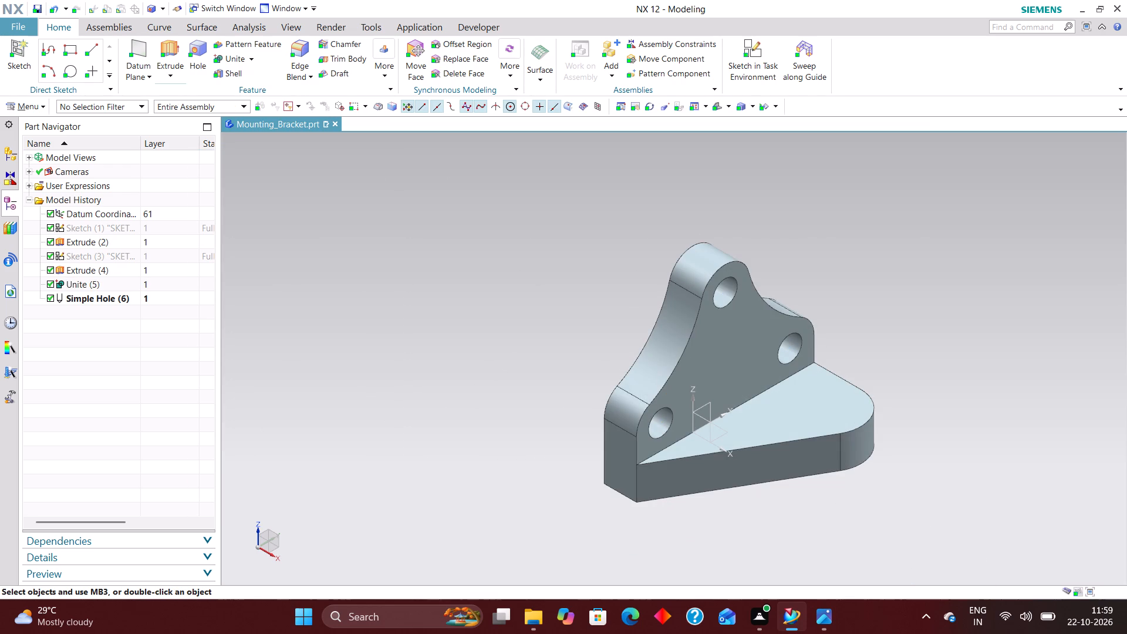
Cut a simple 20 mm diameter hole through the base, centred on the arc of its rounded end.
{"action": "left_click", "coordinate": [204, 46]}
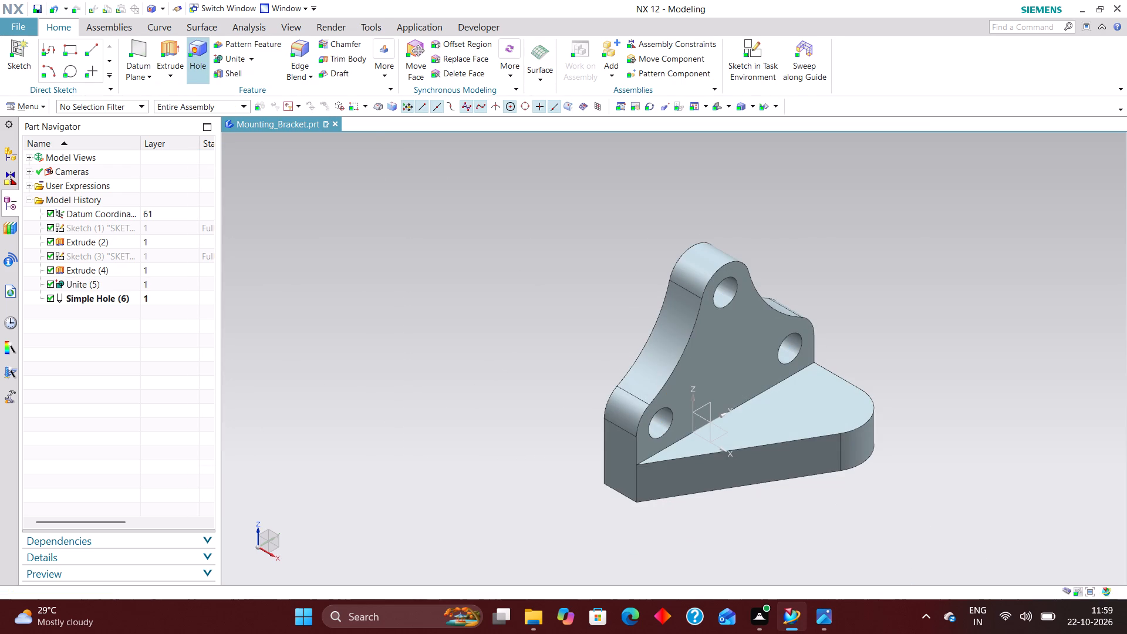
{"action": "scroll", "coordinate": [870, 422], "scroll_direction": "up", "scroll_amount": 6}
{"action": "left_click", "coordinate": [865, 424]}
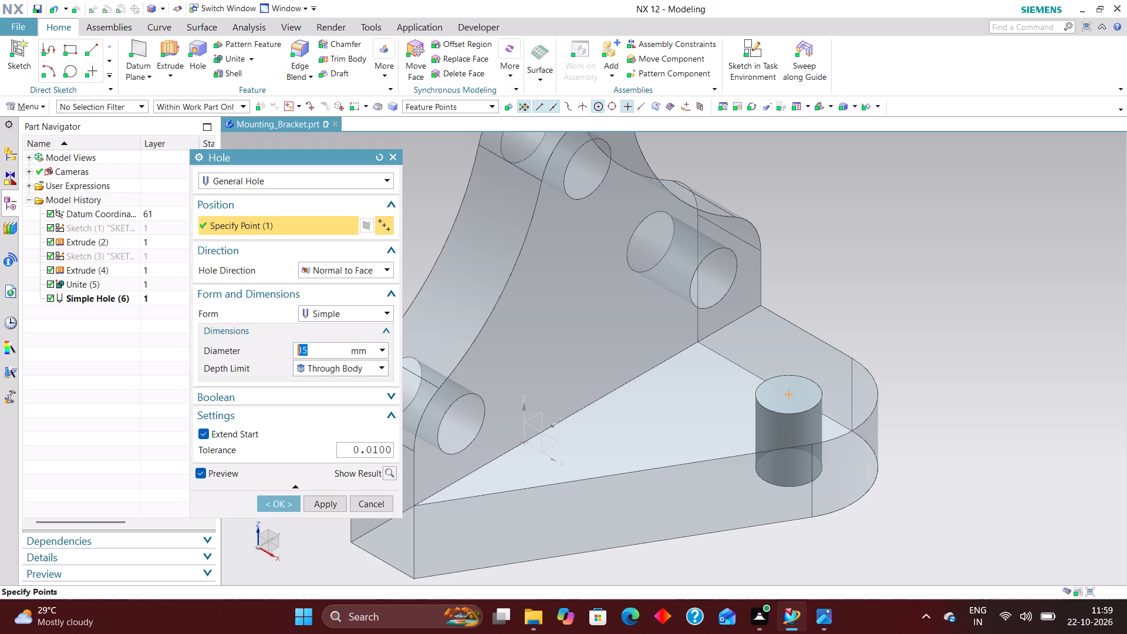
{"action": "type", "text": "200"}
{"action": "key", "text": "BackSpace"}
{"action": "key", "text": "Return"}
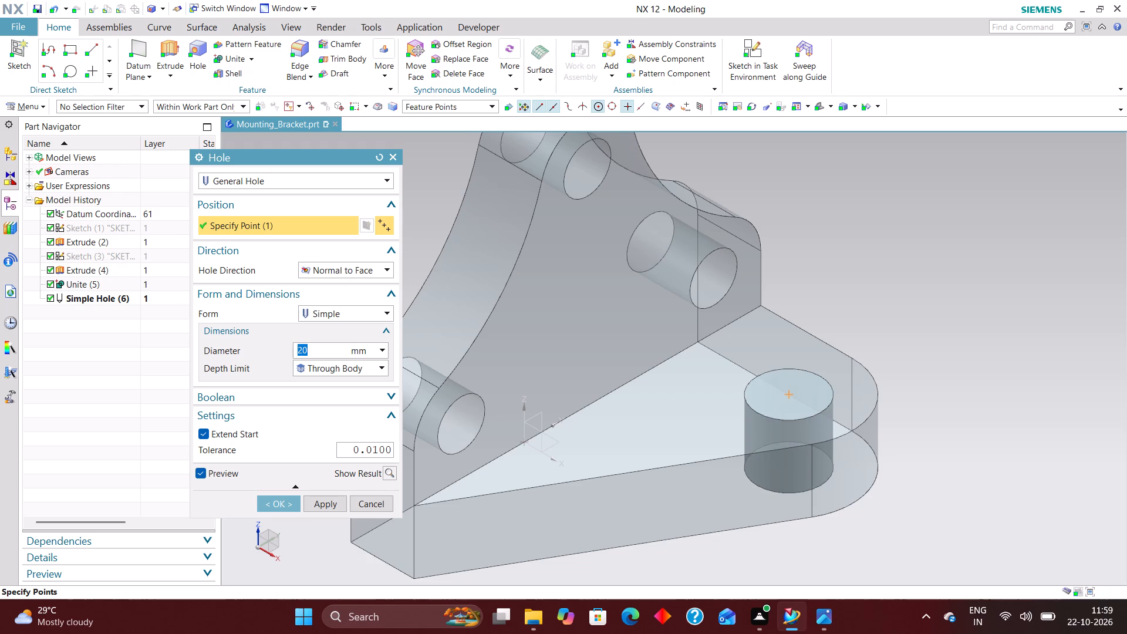
{"action": "left_click", "coordinate": [289, 504]}
Inspect the bracket's plate, base and holes from the back, the underside and the isometric view.
{"action": "scroll", "coordinate": [666, 392], "scroll_direction": "down", "scroll_amount": 4}
{"action": "scroll", "coordinate": [728, 362], "scroll_direction": "down", "scroll_amount": 4}
{"action": "scroll", "coordinate": [727, 474], "scroll_direction": "up", "scroll_amount": 2}
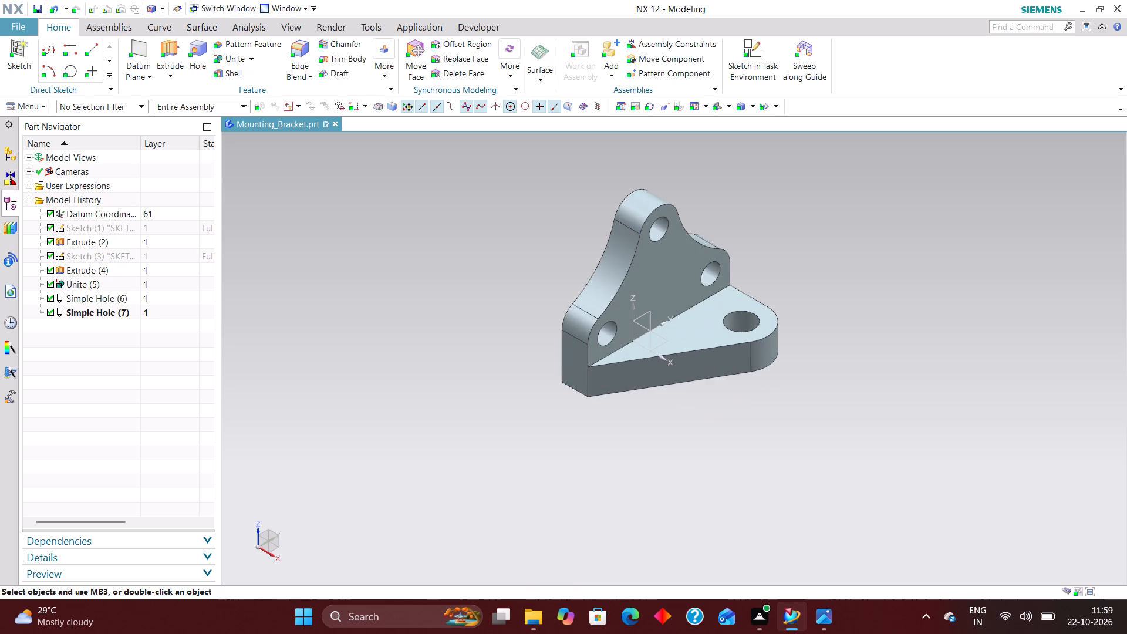
{"action": "middle_click_drag", "start_coordinate": [819, 468], "coordinate": [638, 523]}
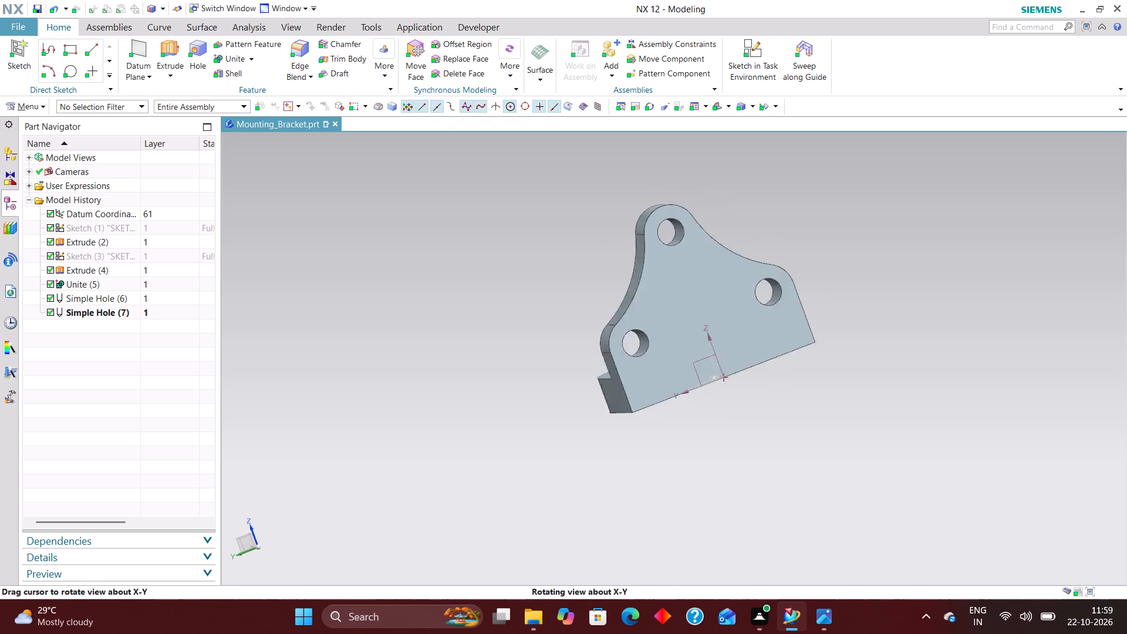
{"action": "middle_click_drag", "start_coordinate": [638, 523], "coordinate": [818, 456]}
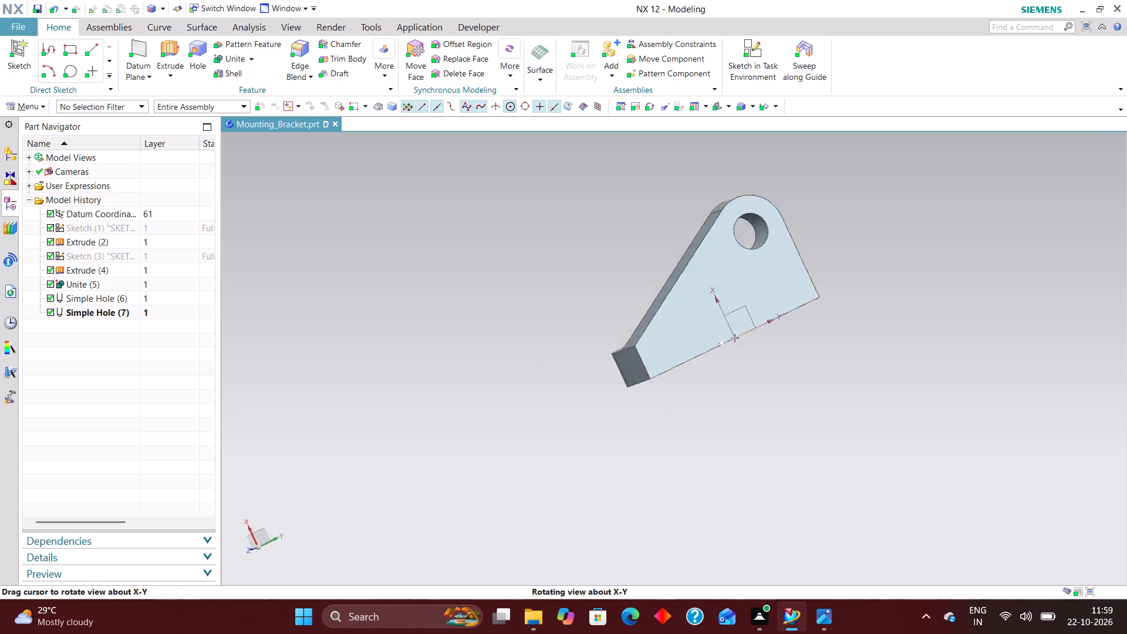
{"action": "middle_click_drag", "start_coordinate": [818, 456], "coordinate": [892, 541]}
{"action": "middle_click_drag", "start_coordinate": [873, 516], "coordinate": [857, 500]}
{"action": "scroll", "coordinate": [857, 500], "scroll_direction": "up", "scroll_amount": 1}
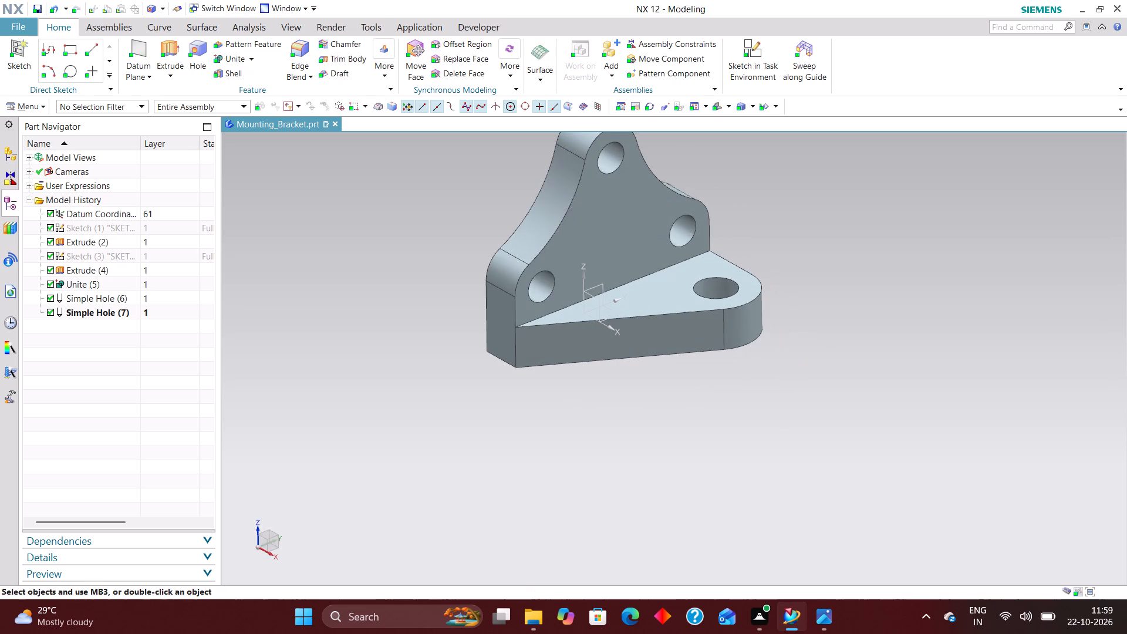
{"action": "key", "text": "End"}
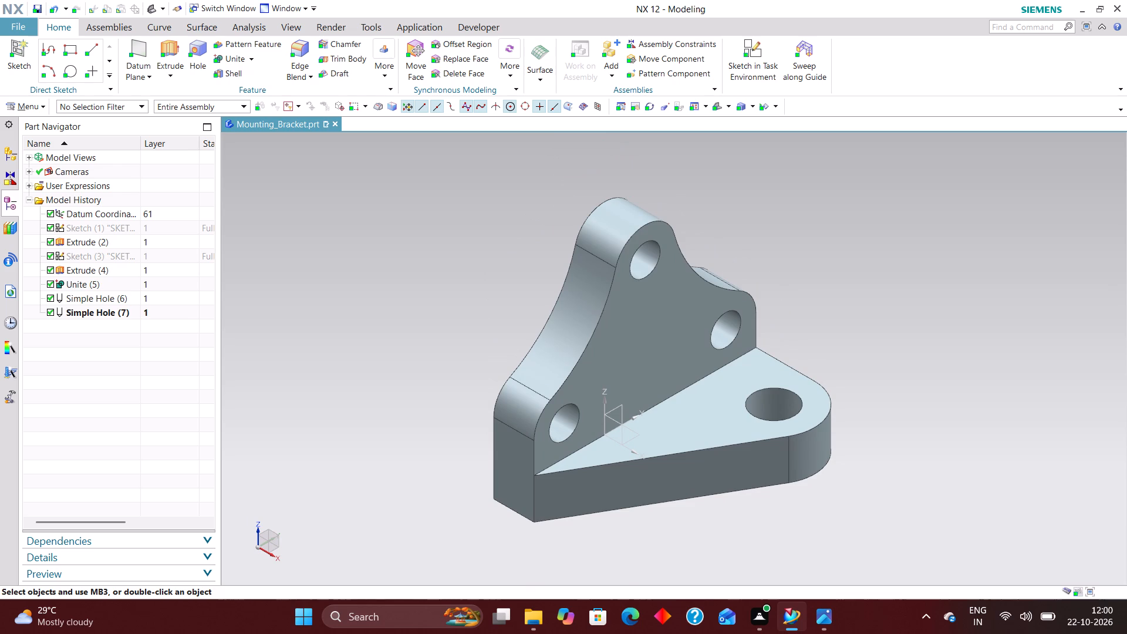
Edit the upright plate's extrusion so that its start distance is 5 mm.
{"action": "scroll", "coordinate": [923, 424], "scroll_direction": "down", "scroll_amount": 2}
{"action": "scroll", "coordinate": [875, 453], "scroll_direction": "up", "scroll_amount": 2}
{"action": "double_click", "coordinate": [583, 356]}
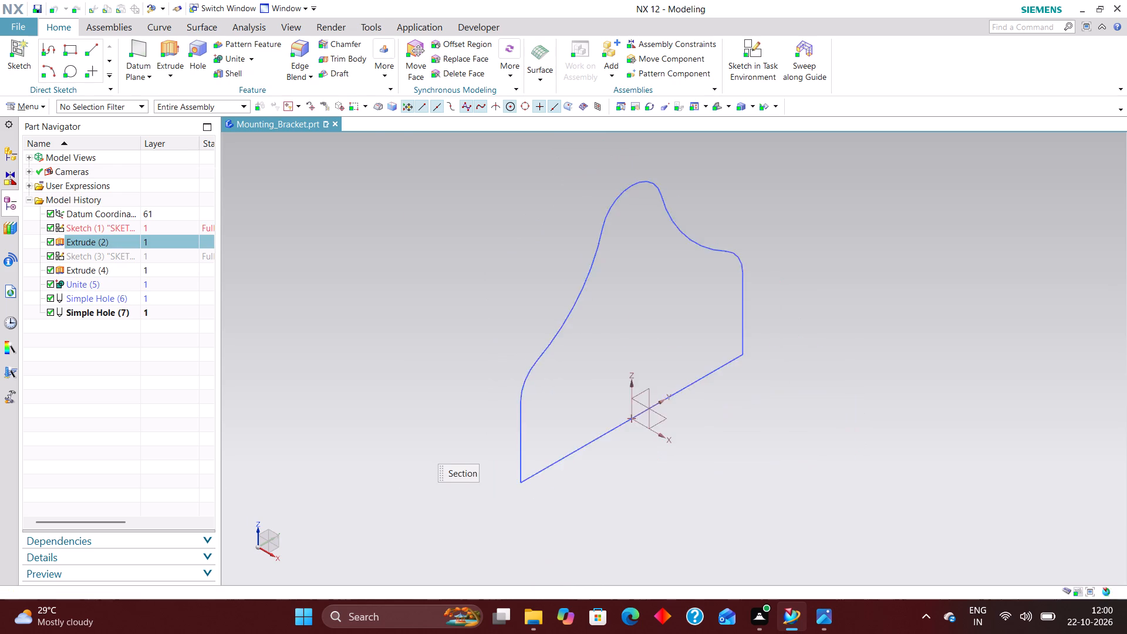
{"action": "left_click_drag", "start_coordinate": [317, 326], "coordinate": [285, 324]}
{"action": "key", "text": "5"}
{"action": "key", "text": "Return"}
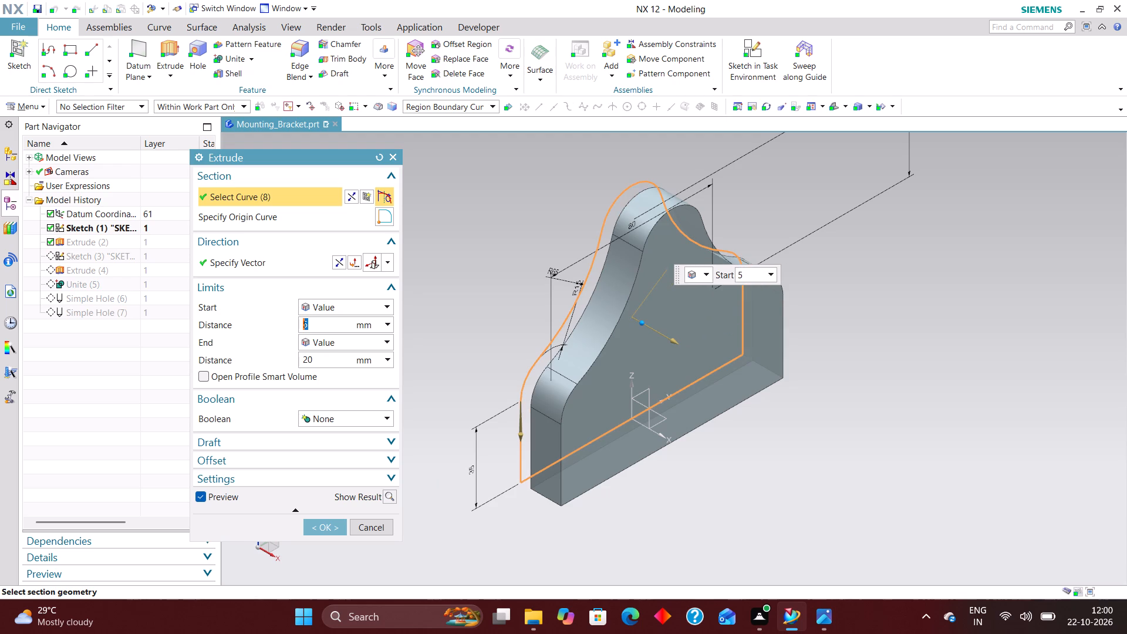
{"action": "left_click", "coordinate": [324, 524]}
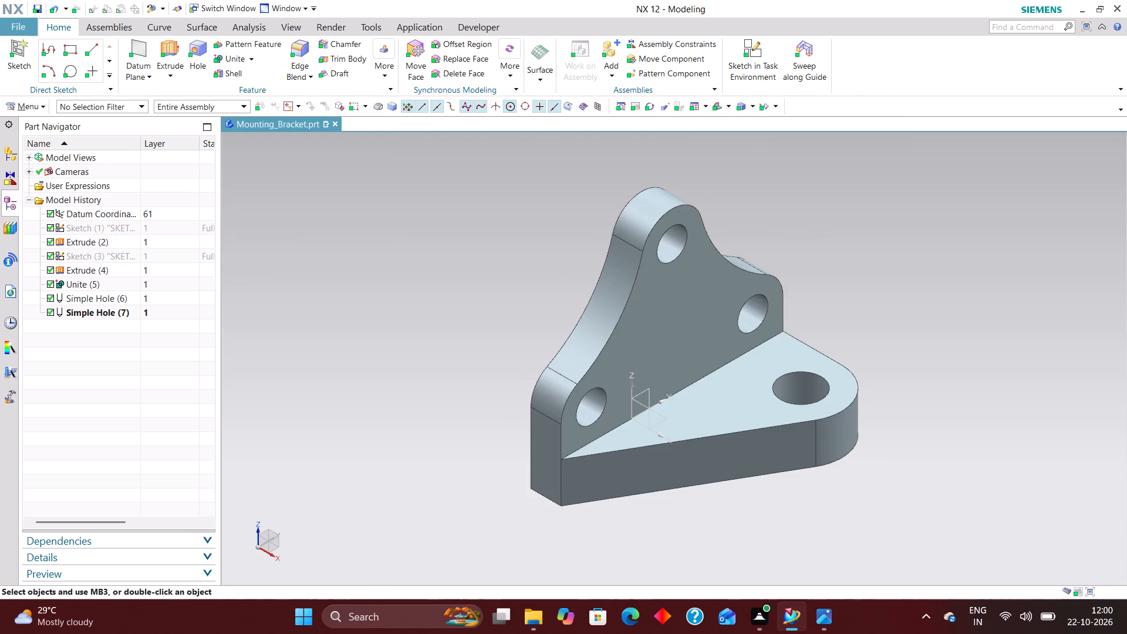
Group the two simple hole features into a feature group named HOLES, with its members embedded.
{"action": "scroll", "coordinate": [438, 366], "scroll_direction": "down", "scroll_amount": 1}
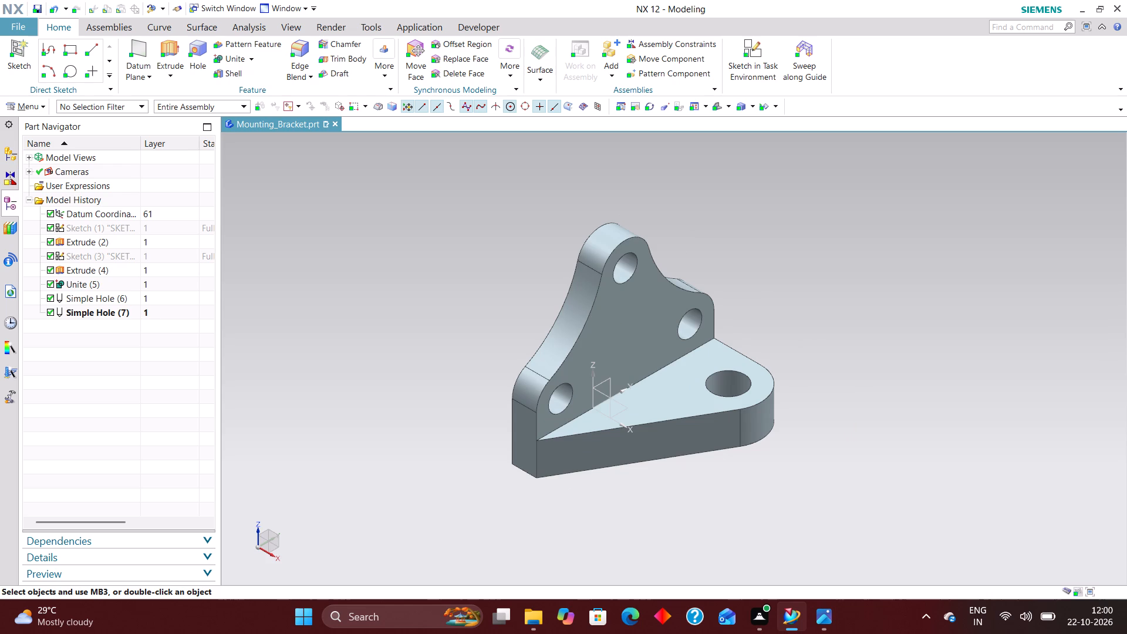
{"action": "left_click_drag", "start_coordinate": [221, 345], "coordinate": [293, 352]}
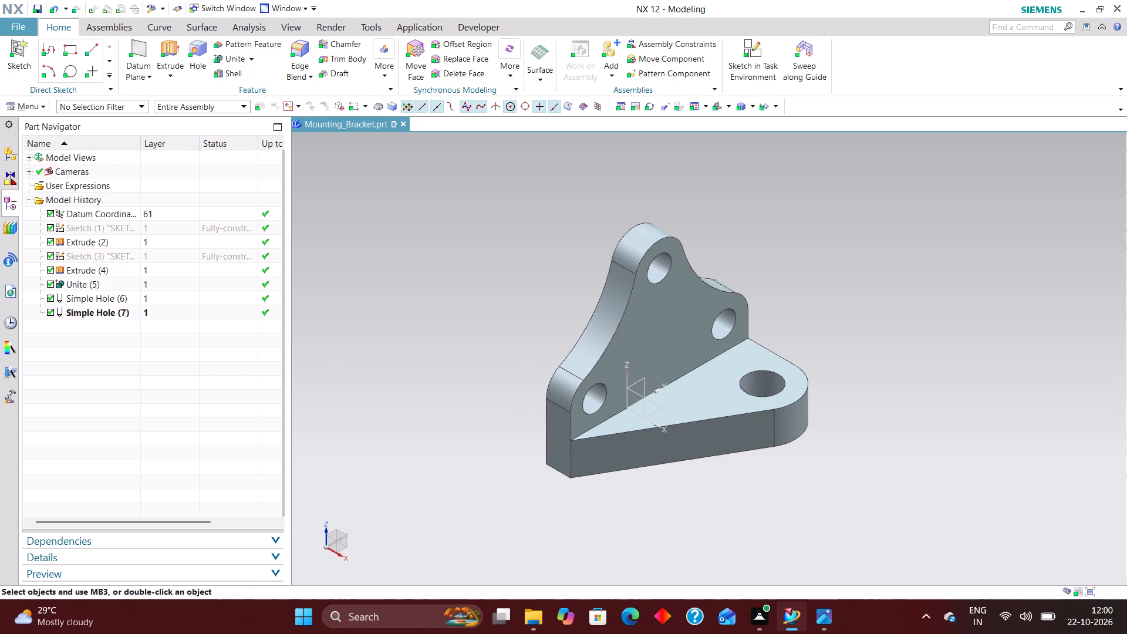
{"action": "left_click_drag", "start_coordinate": [293, 352], "coordinate": [298, 352]}
{"action": "left_click", "coordinate": [148, 297]}
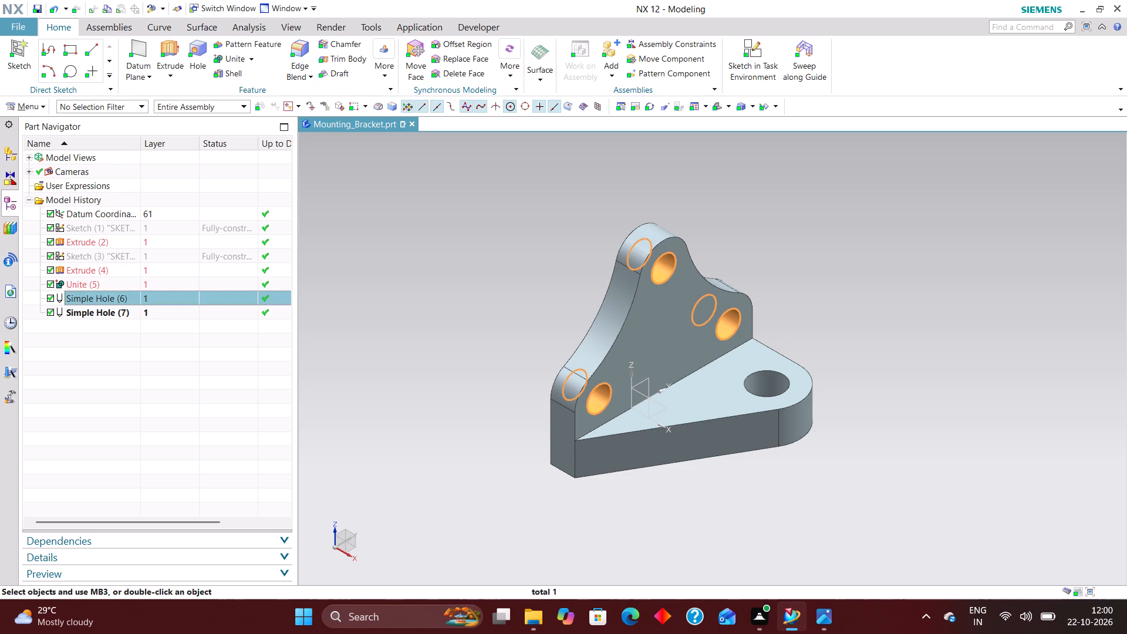
{"action": "left_click", "coordinate": [193, 298], "text": "ctrl"}
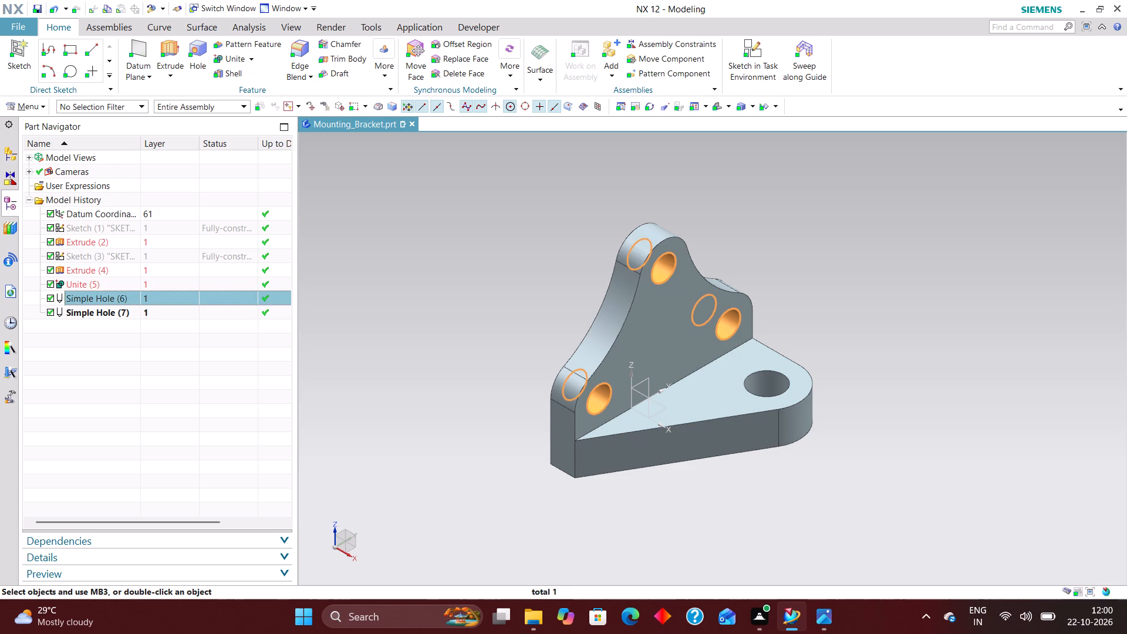
{"action": "left_click", "coordinate": [179, 309], "text": "ctrl"}
{"action": "left_click", "coordinate": [185, 302], "text": "ctrl"}
{"action": "right_click", "coordinate": [185, 301]}
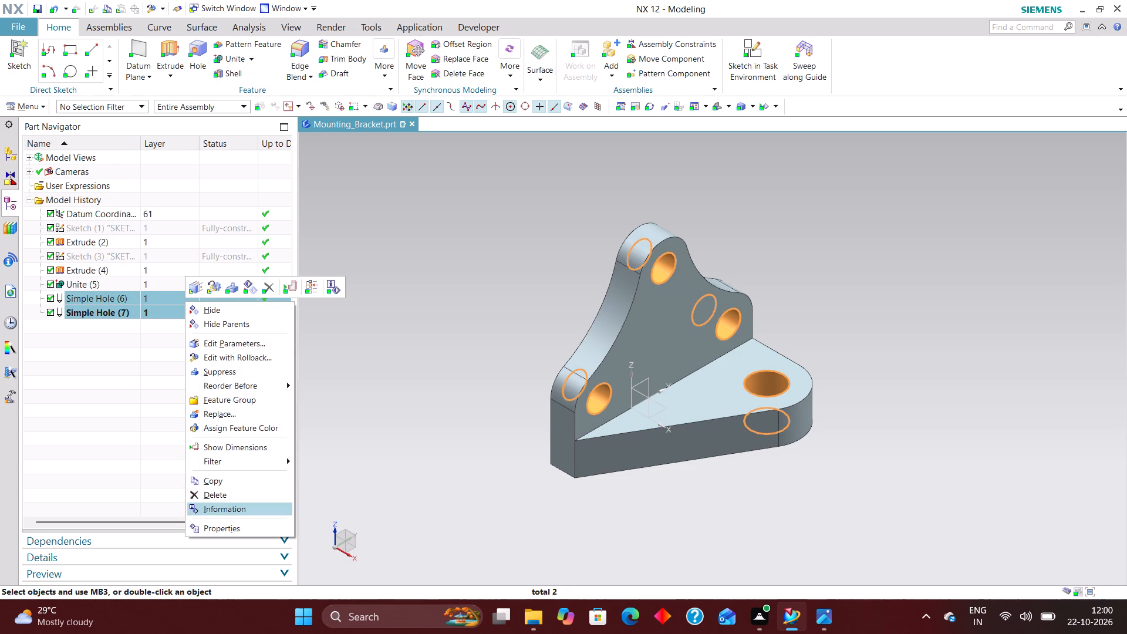
{"action": "left_click", "coordinate": [233, 399]}
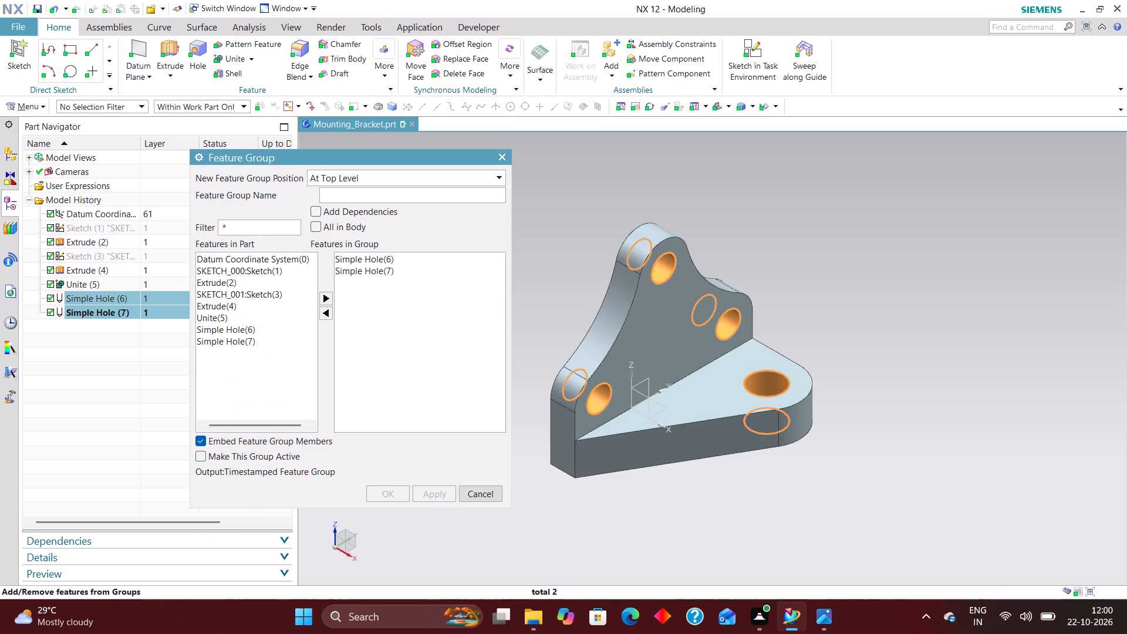
{"action": "key", "text": "shift+h"}
{"action": "type", "text": "OL"}
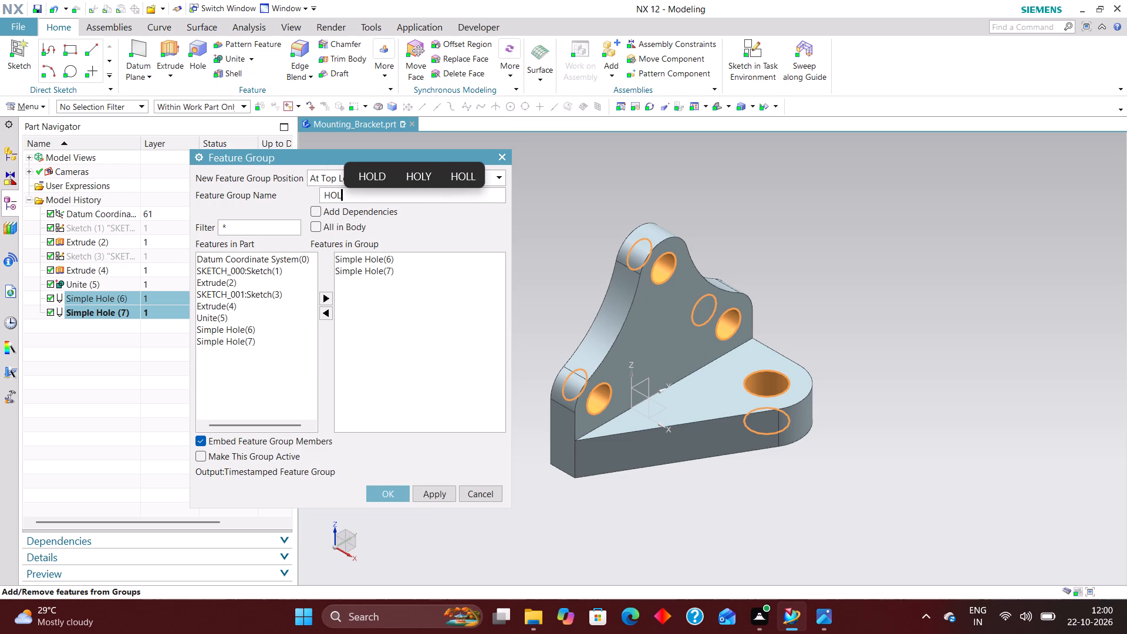
{"action": "type", "text": "ES"}
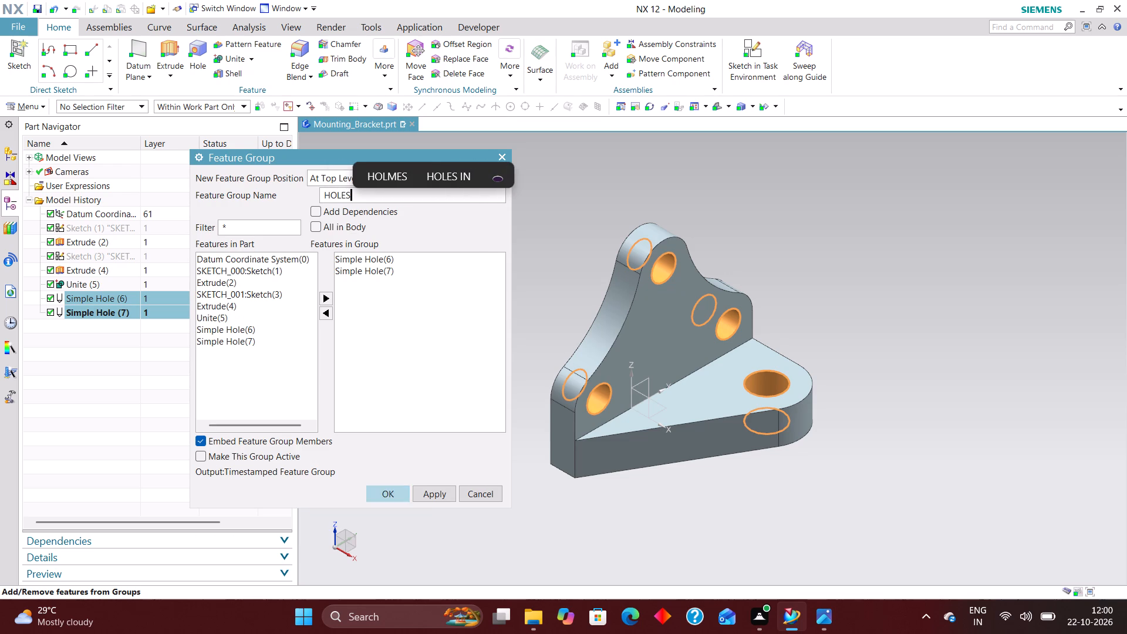
{"action": "left_click", "coordinate": [398, 490]}
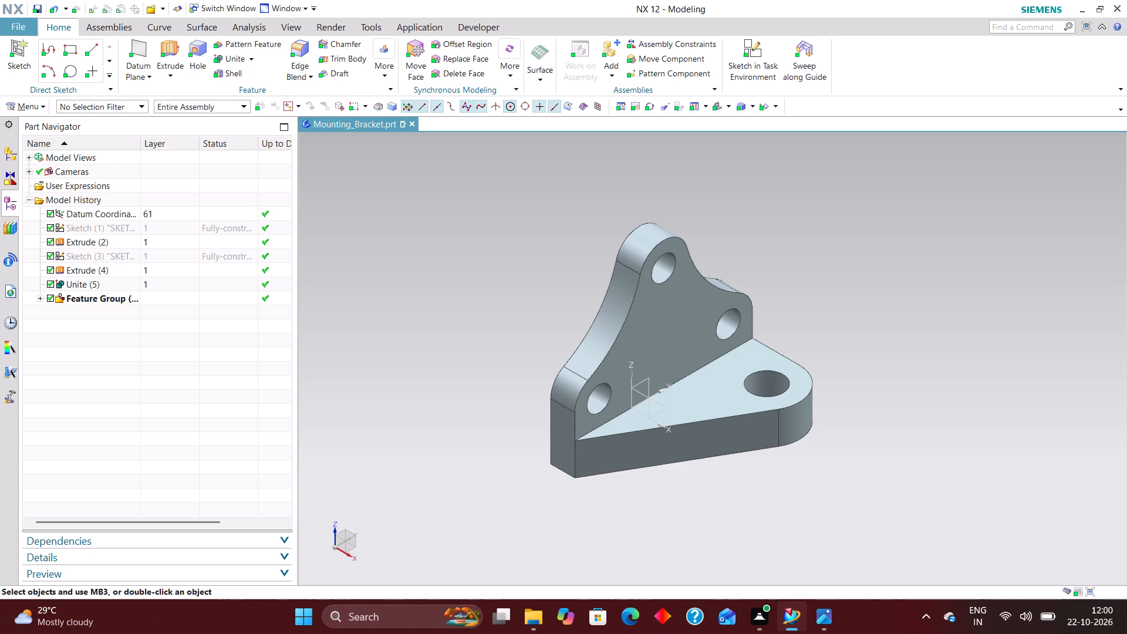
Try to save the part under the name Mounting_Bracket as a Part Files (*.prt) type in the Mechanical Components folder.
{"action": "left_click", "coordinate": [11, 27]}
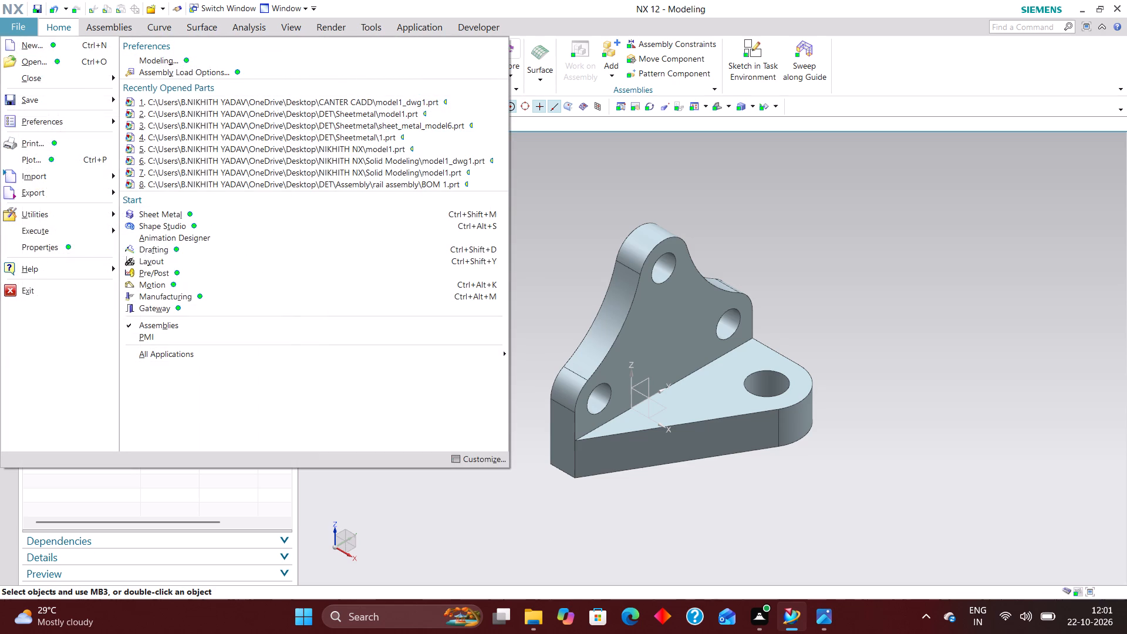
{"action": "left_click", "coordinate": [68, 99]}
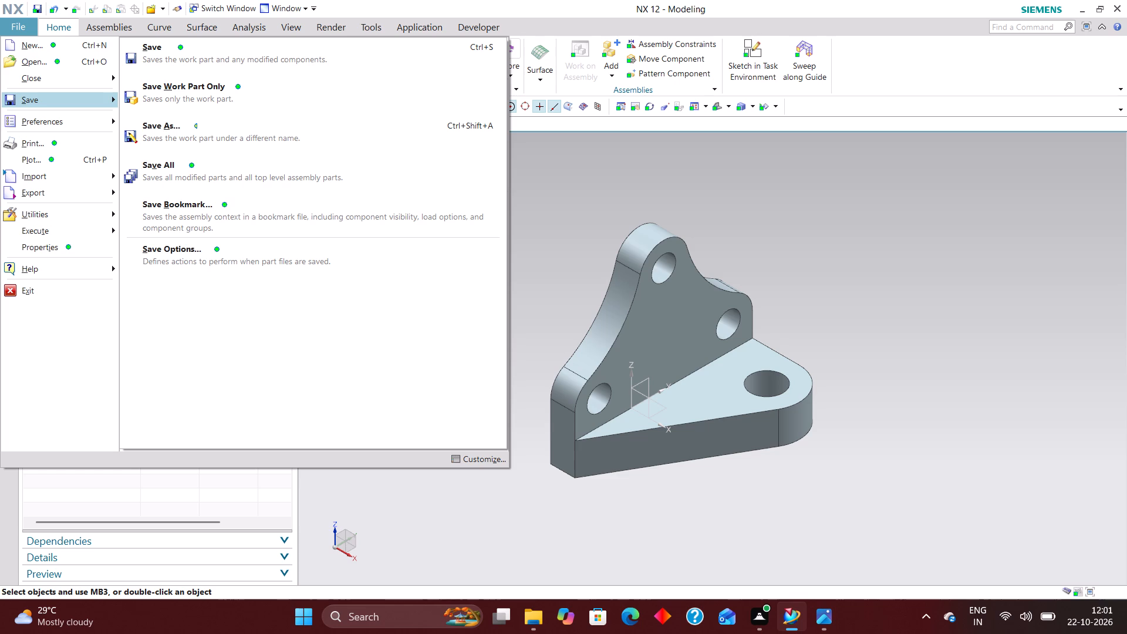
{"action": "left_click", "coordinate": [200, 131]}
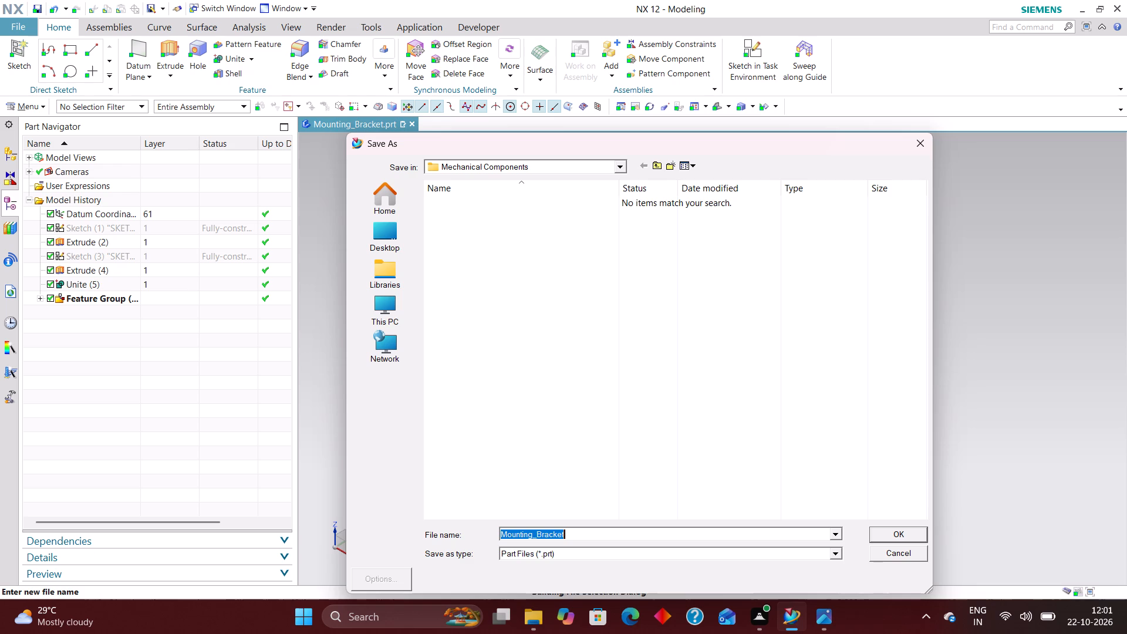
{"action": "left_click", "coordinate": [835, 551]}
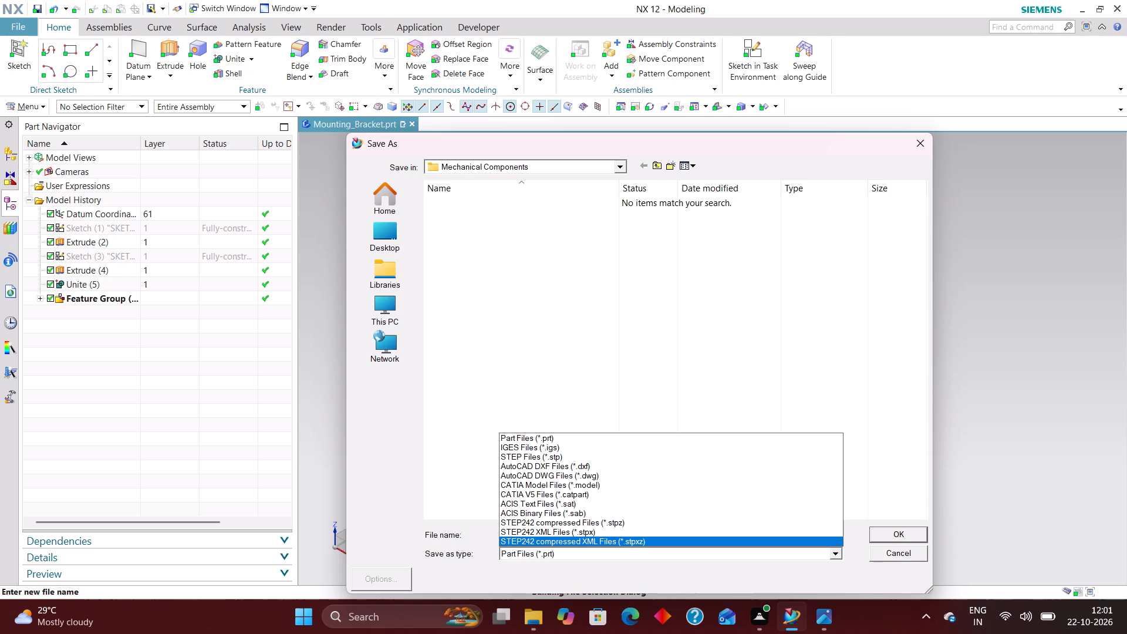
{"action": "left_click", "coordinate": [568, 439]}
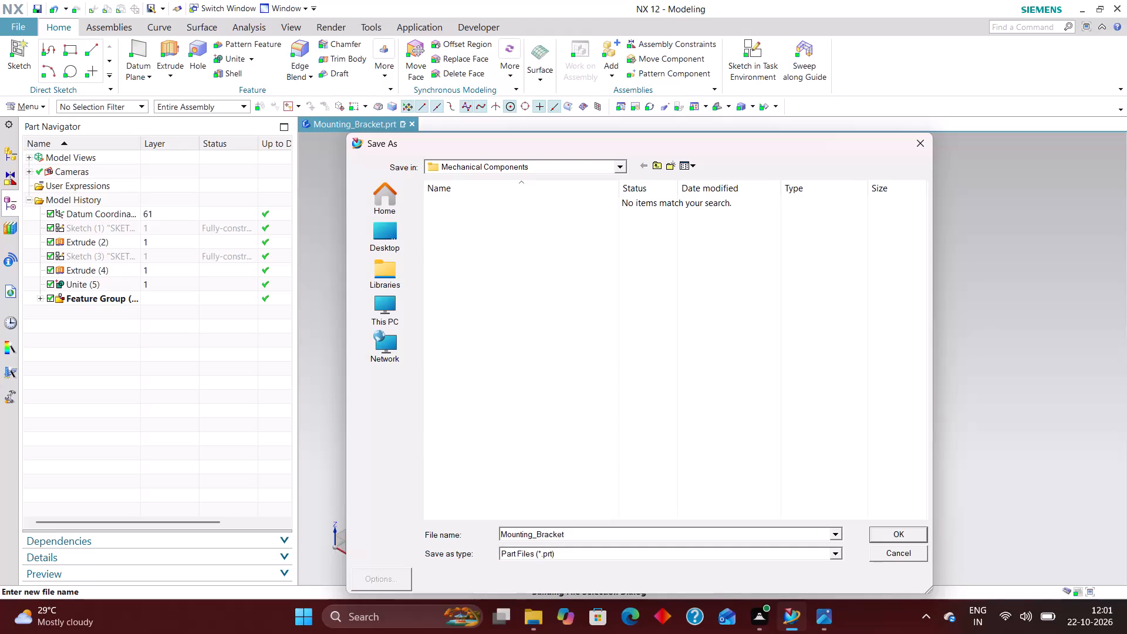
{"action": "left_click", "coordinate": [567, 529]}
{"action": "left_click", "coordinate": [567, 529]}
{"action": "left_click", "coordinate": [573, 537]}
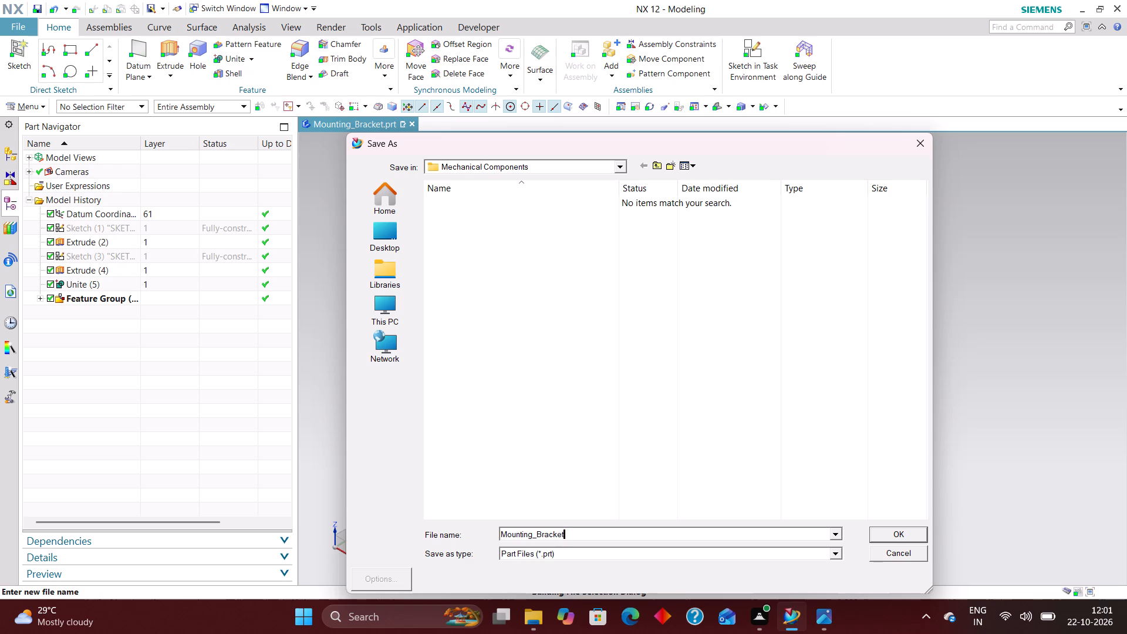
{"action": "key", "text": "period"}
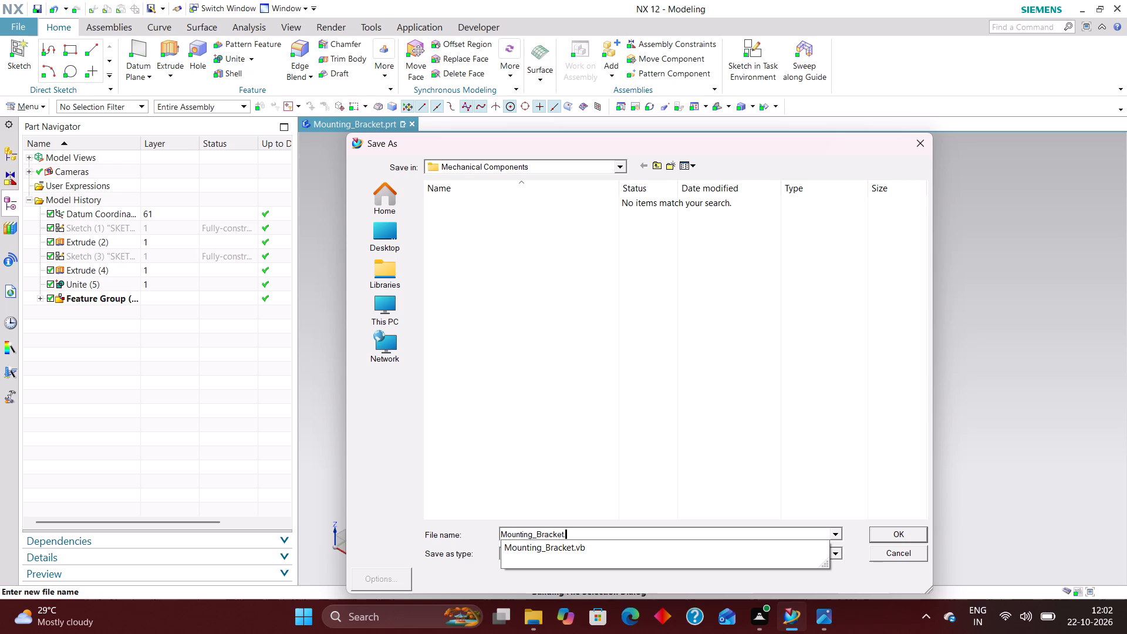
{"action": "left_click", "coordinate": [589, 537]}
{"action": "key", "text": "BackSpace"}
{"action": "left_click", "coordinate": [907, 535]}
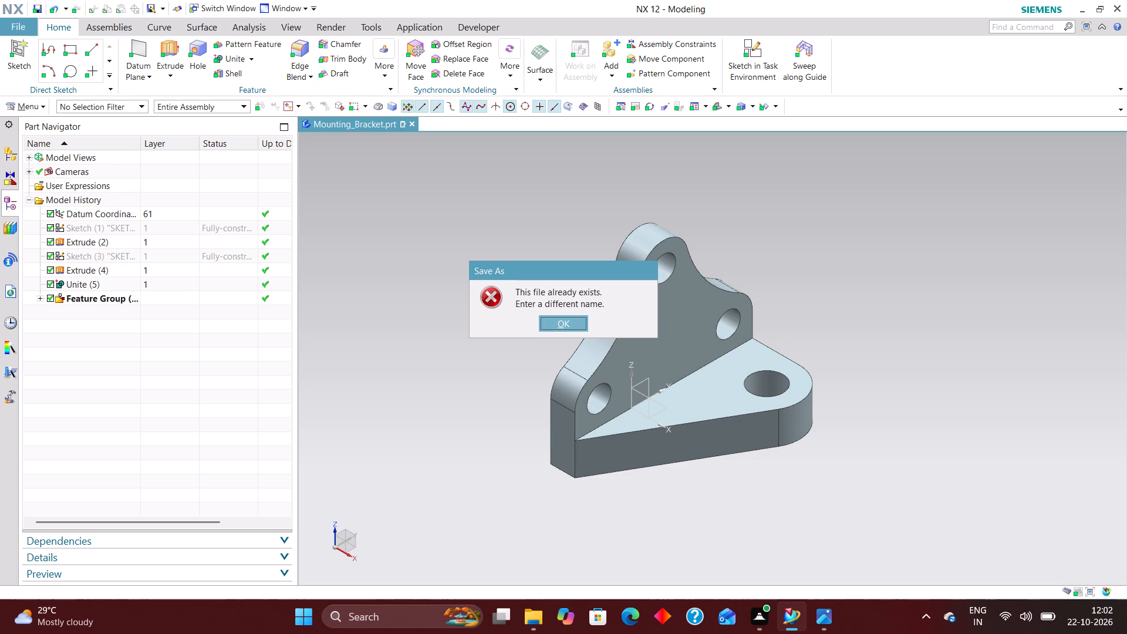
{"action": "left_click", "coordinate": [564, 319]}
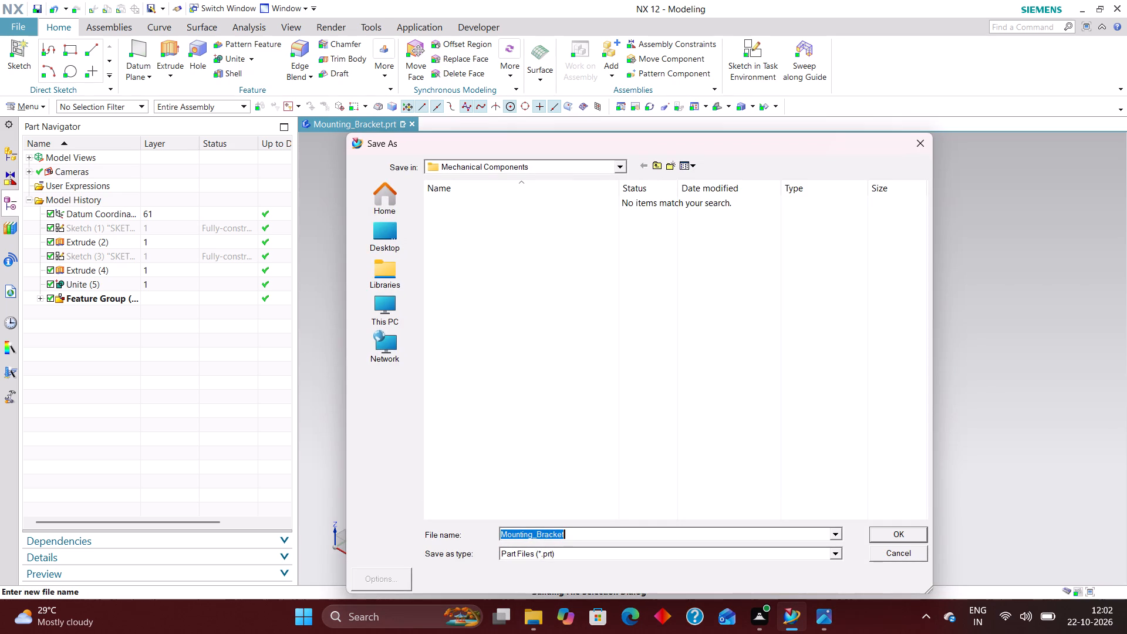
Save the part as Mounting_Bracket_Final in the Mechanical Components folder.
{"action": "left_click", "coordinate": [579, 535]}
{"action": "left_click", "coordinate": [579, 535]}
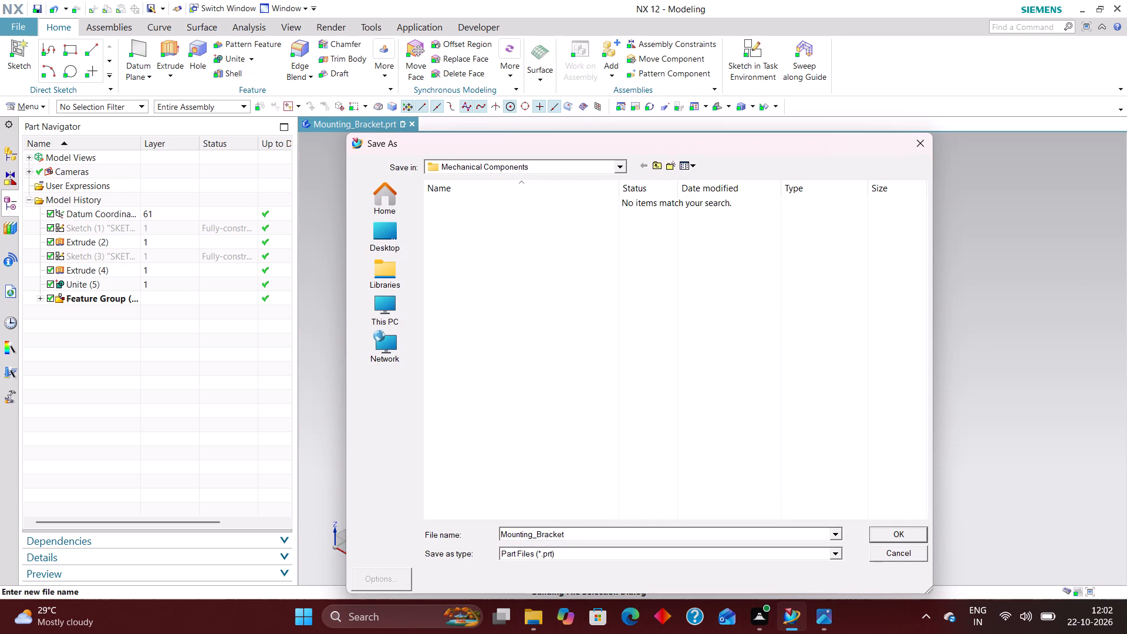
{"action": "key", "text": "shift+underscore"}
{"action": "type", "text": "Final"}
{"action": "key", "text": "Return"}
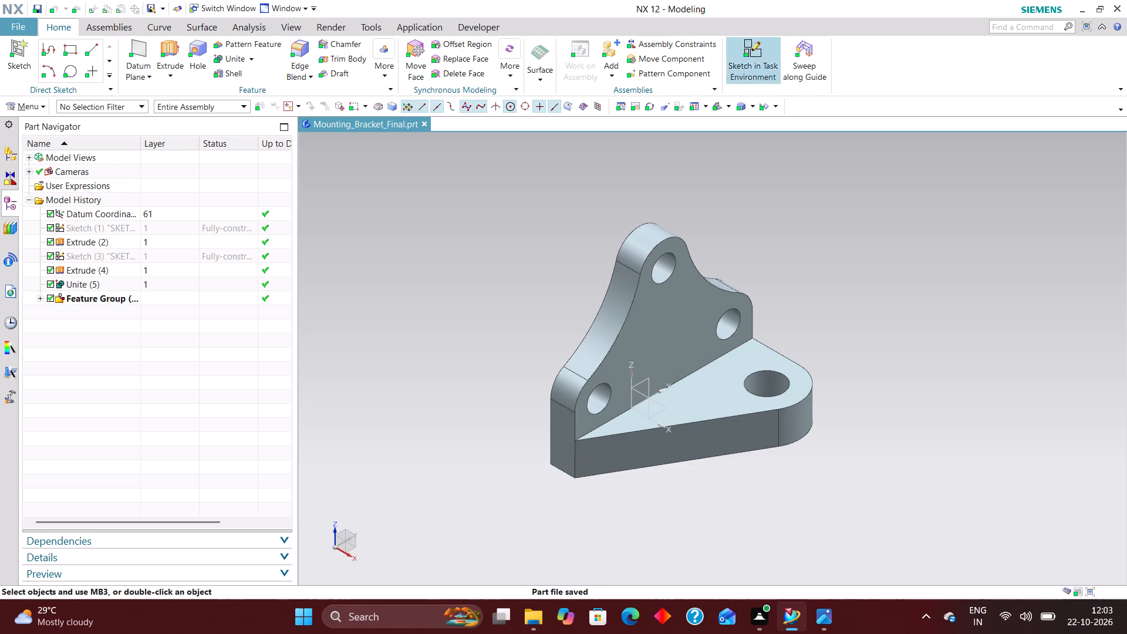
Stop the journal recording.
{"action": "left_click", "coordinate": [462, 26]}
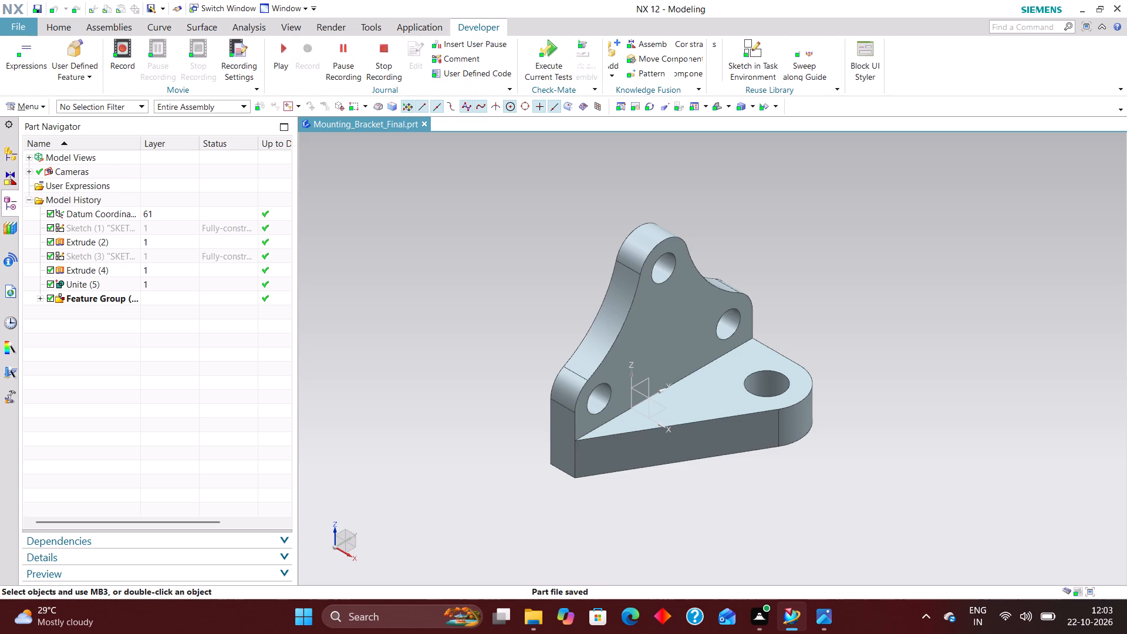
{"action": "left_click", "coordinate": [389, 59]}
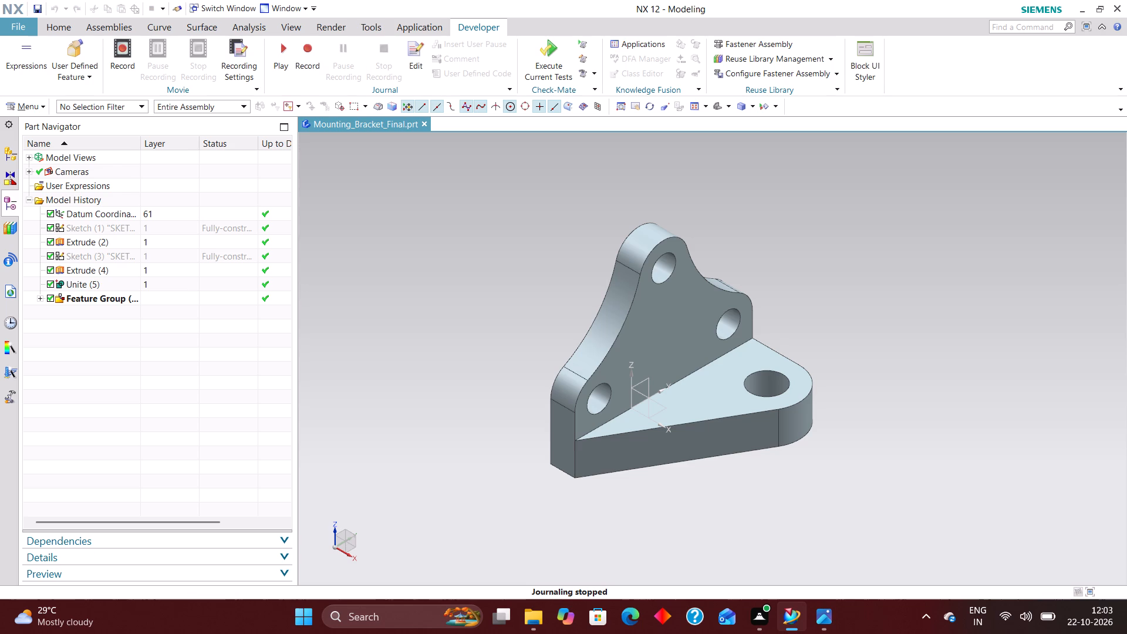
Switch to File Explorer and open the Mechanical Components folder on the Desktop.
{"action": "left_click", "coordinate": [538, 616]}
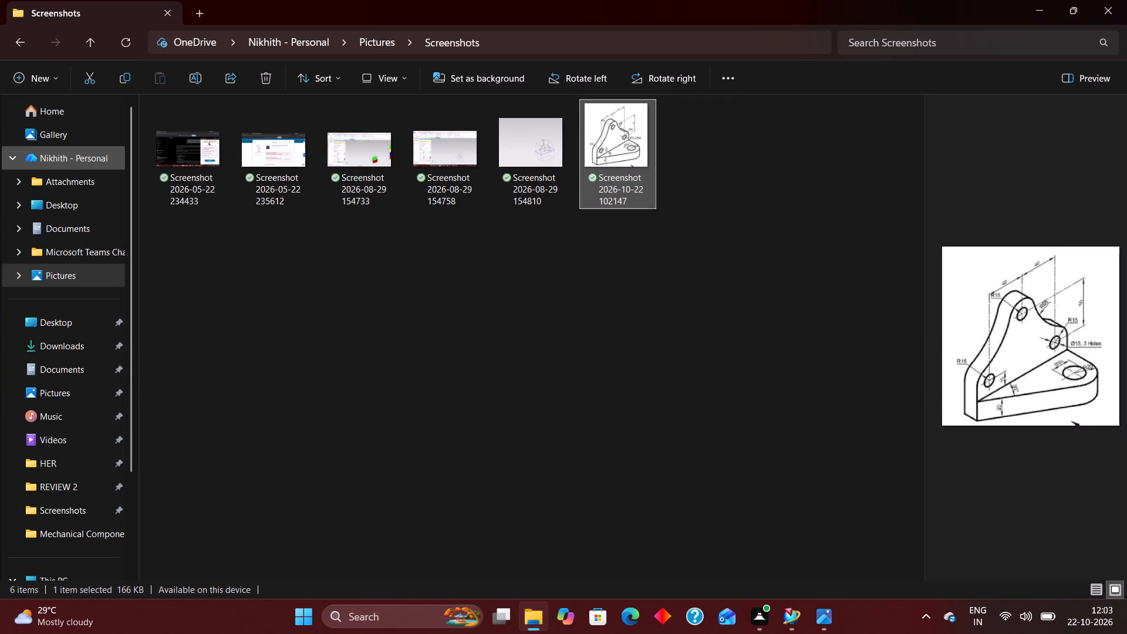
{"action": "left_click", "coordinate": [90, 318]}
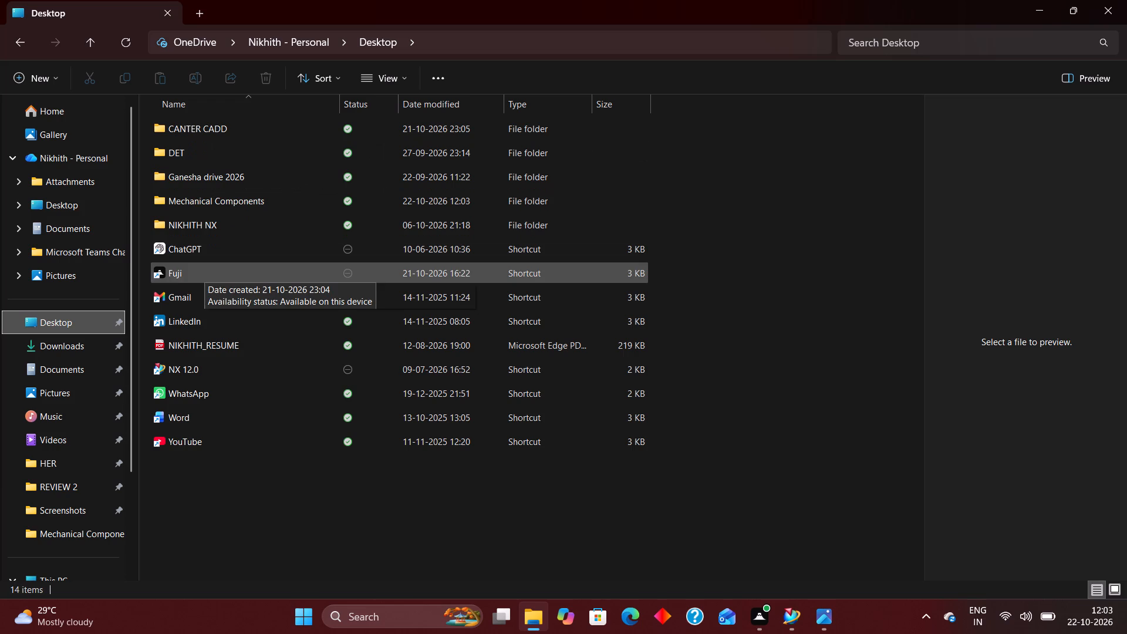
{"action": "double_click", "coordinate": [233, 201]}
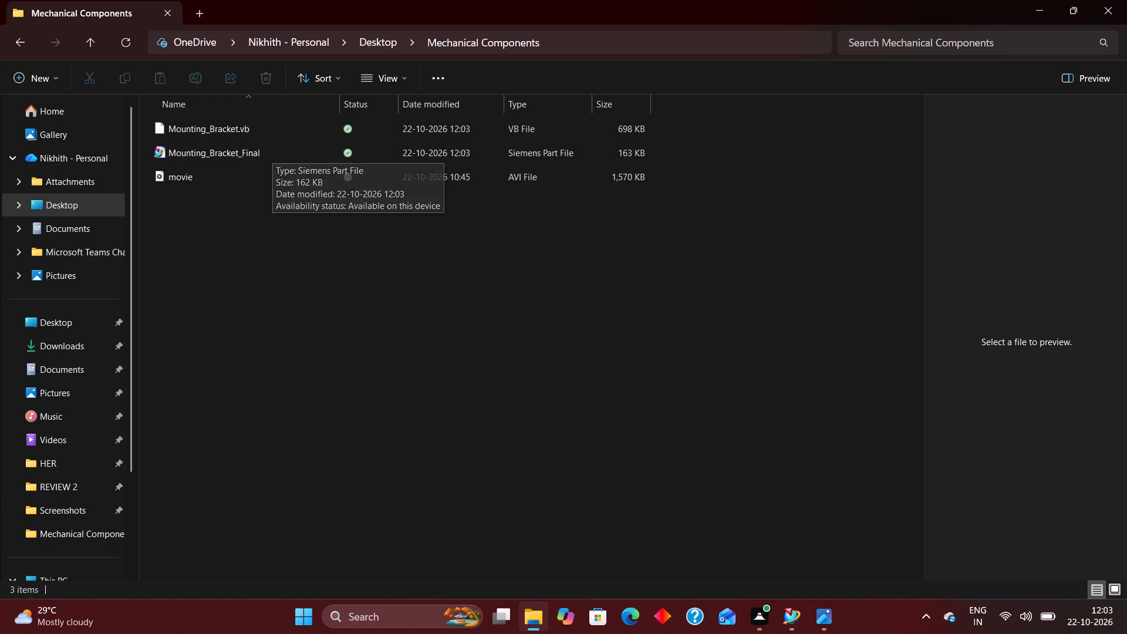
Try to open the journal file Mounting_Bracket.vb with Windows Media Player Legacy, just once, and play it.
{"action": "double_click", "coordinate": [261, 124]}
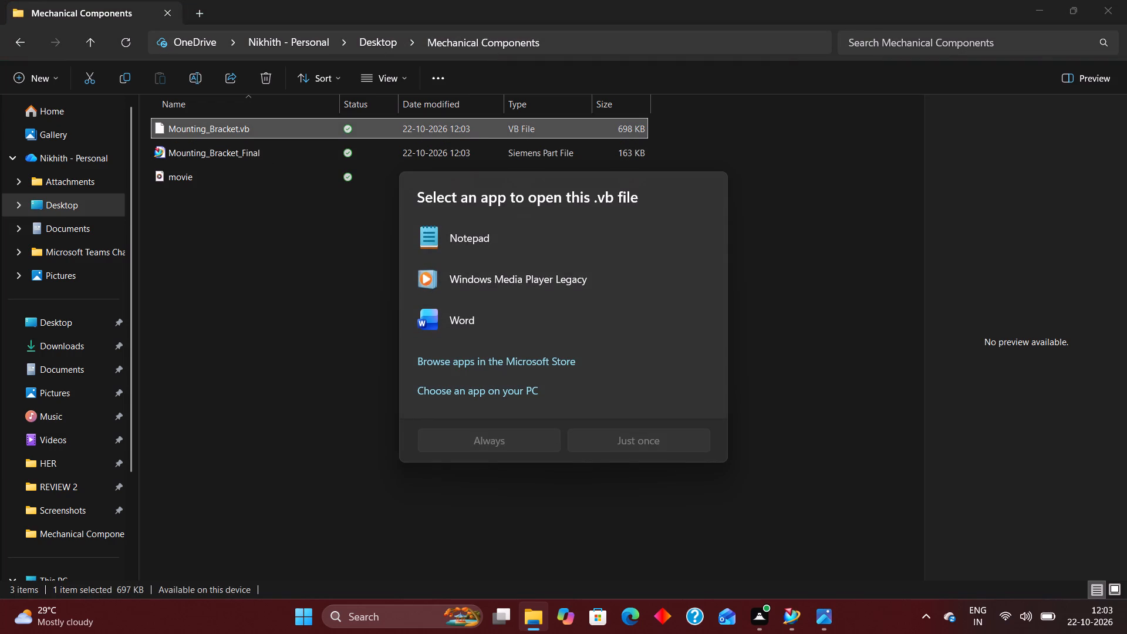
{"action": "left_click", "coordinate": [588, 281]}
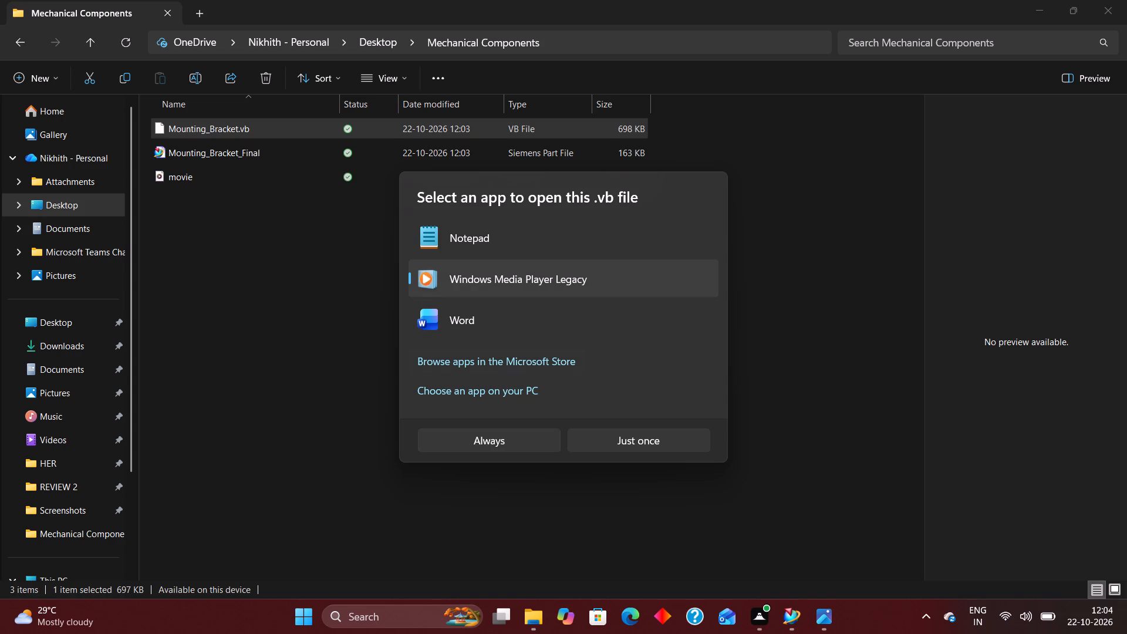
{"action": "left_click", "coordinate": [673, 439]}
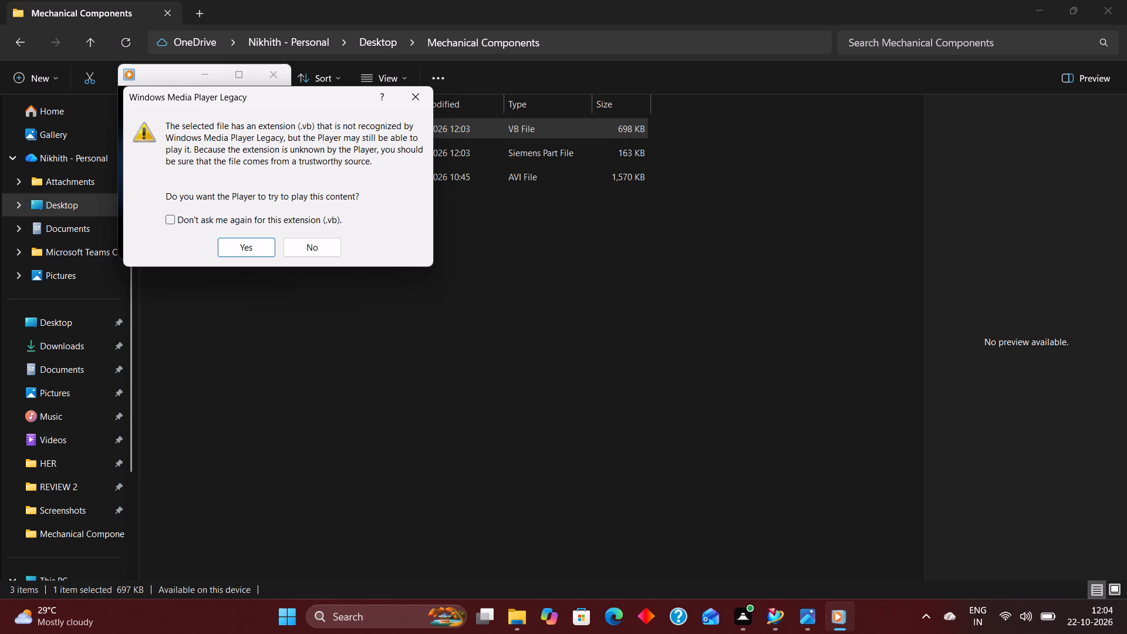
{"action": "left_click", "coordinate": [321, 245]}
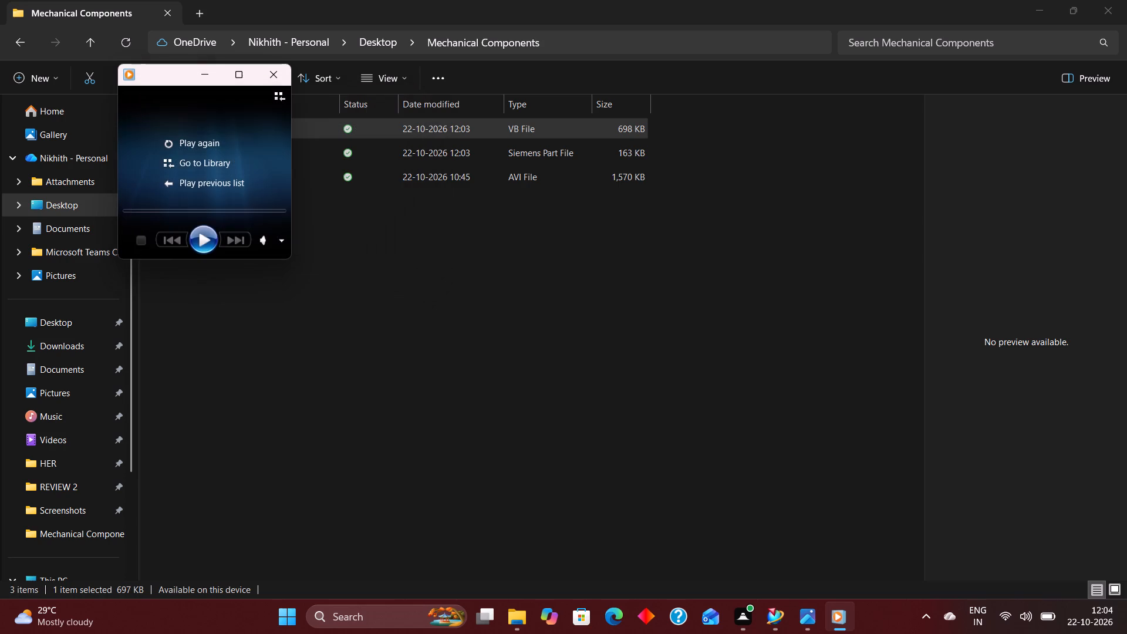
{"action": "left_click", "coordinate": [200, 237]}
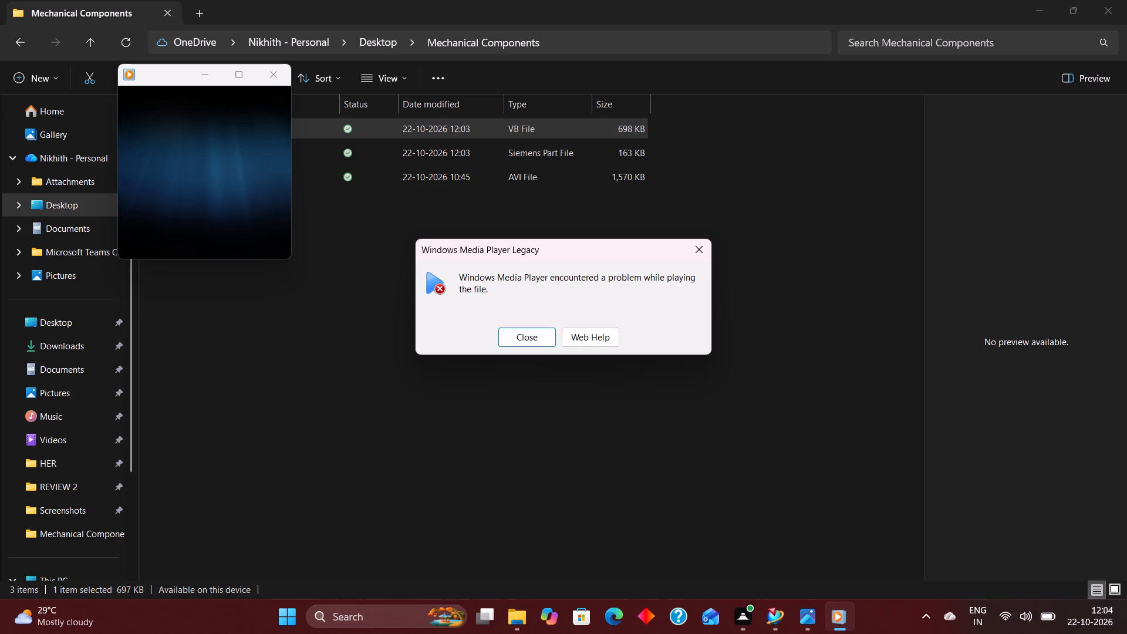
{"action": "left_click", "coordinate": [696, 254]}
Return to the Mechanical Components folder in File Explorer and open the journal file Mounting_Bracket.vb again.
{"action": "left_click", "coordinate": [768, 618]}
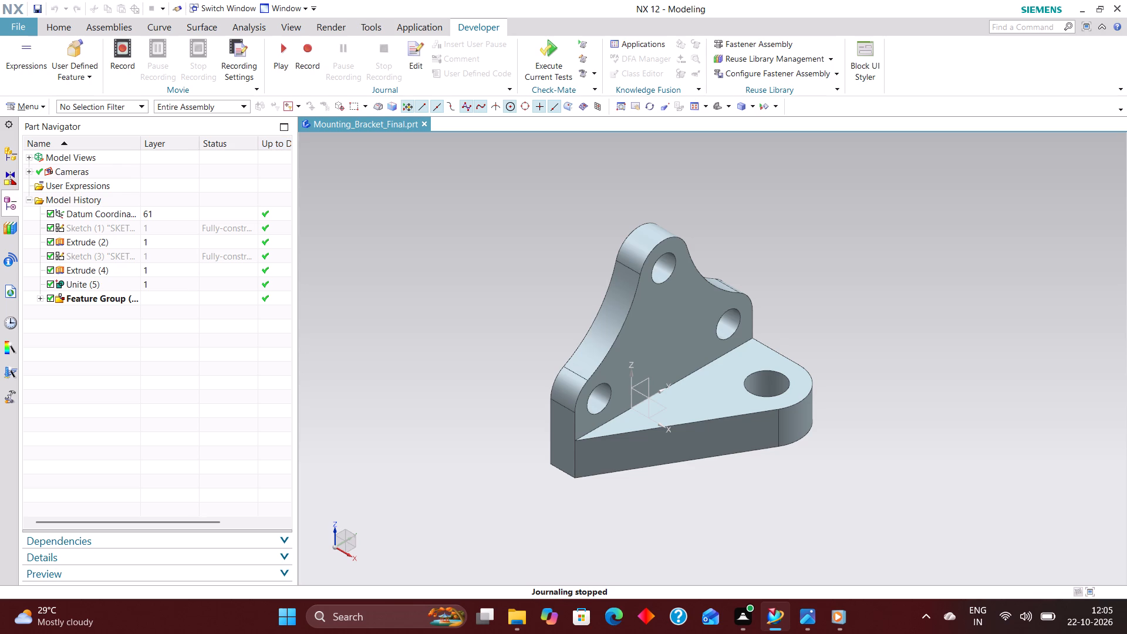
{"action": "left_click", "coordinate": [518, 625]}
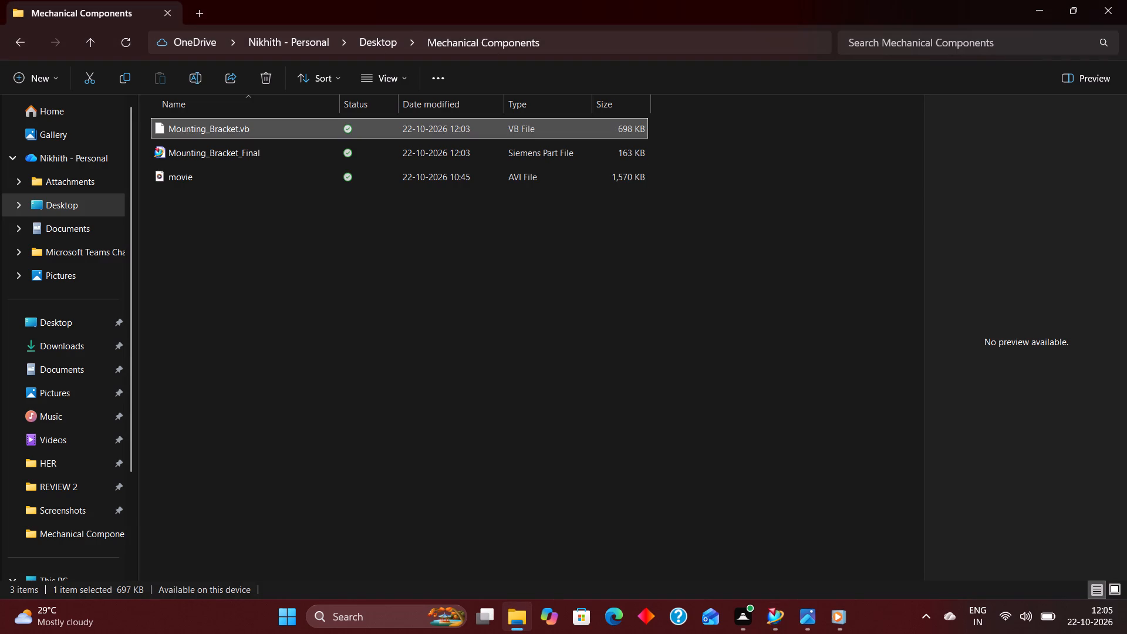
{"action": "double_click", "coordinate": [279, 125]}
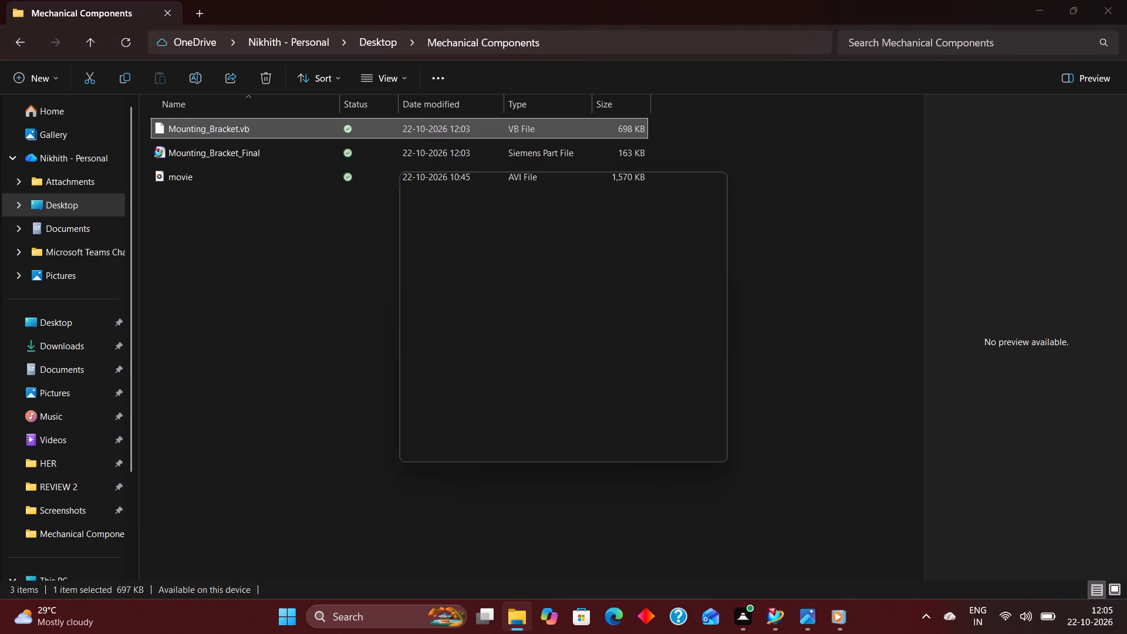
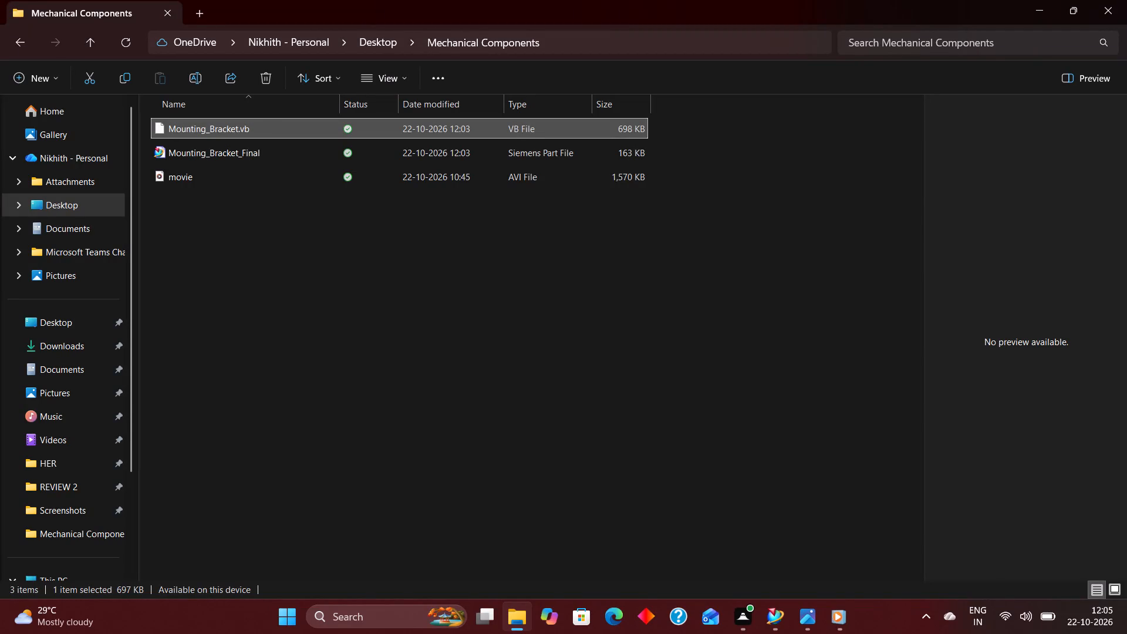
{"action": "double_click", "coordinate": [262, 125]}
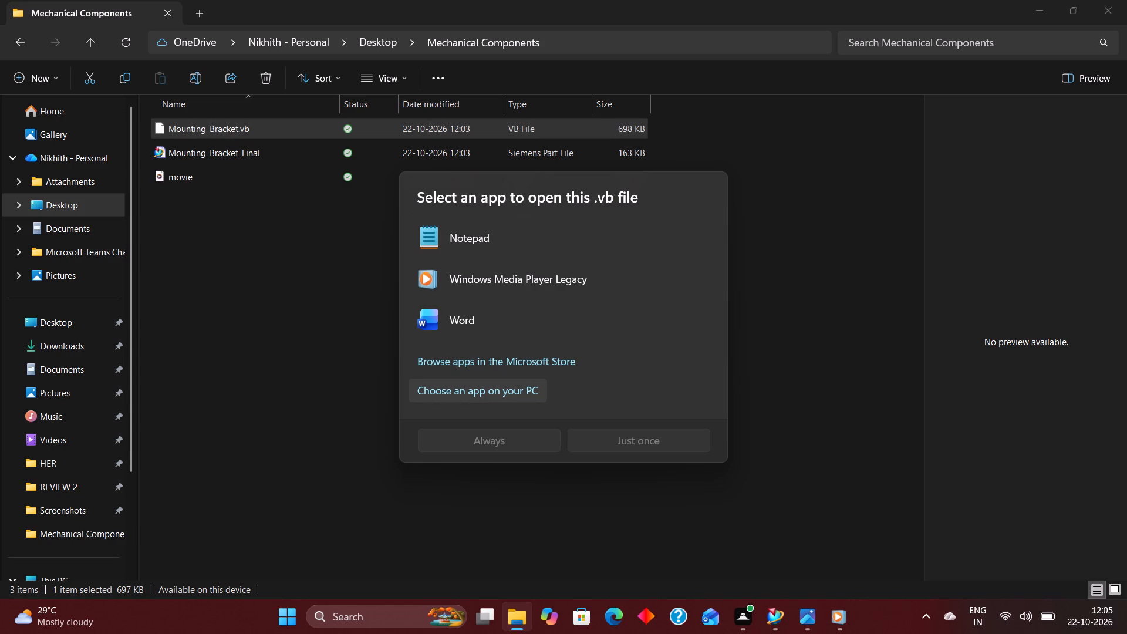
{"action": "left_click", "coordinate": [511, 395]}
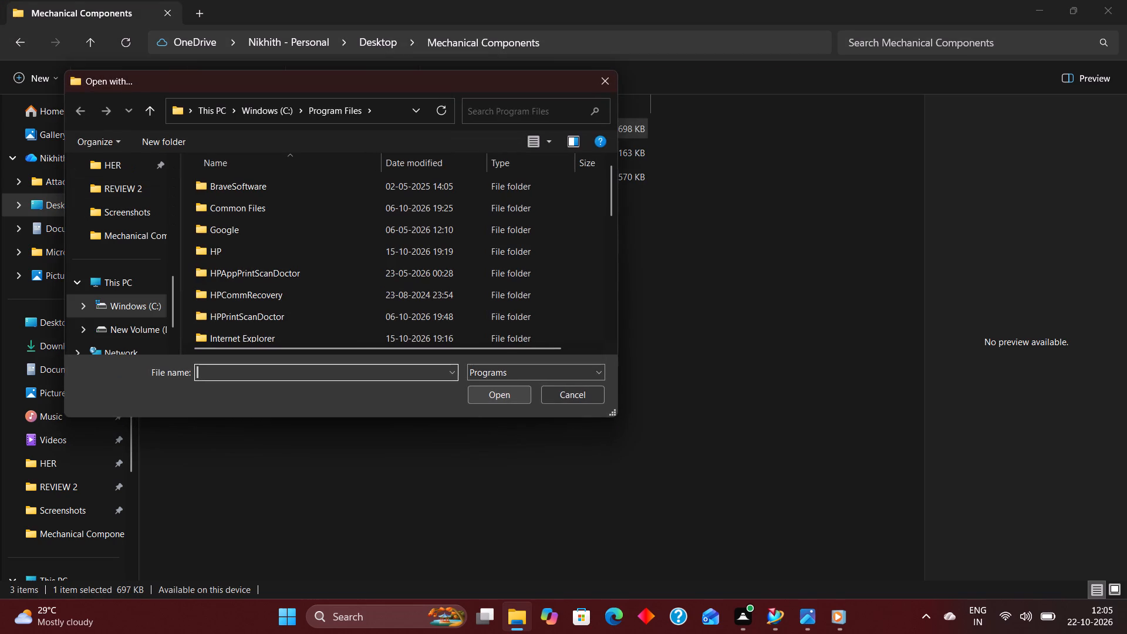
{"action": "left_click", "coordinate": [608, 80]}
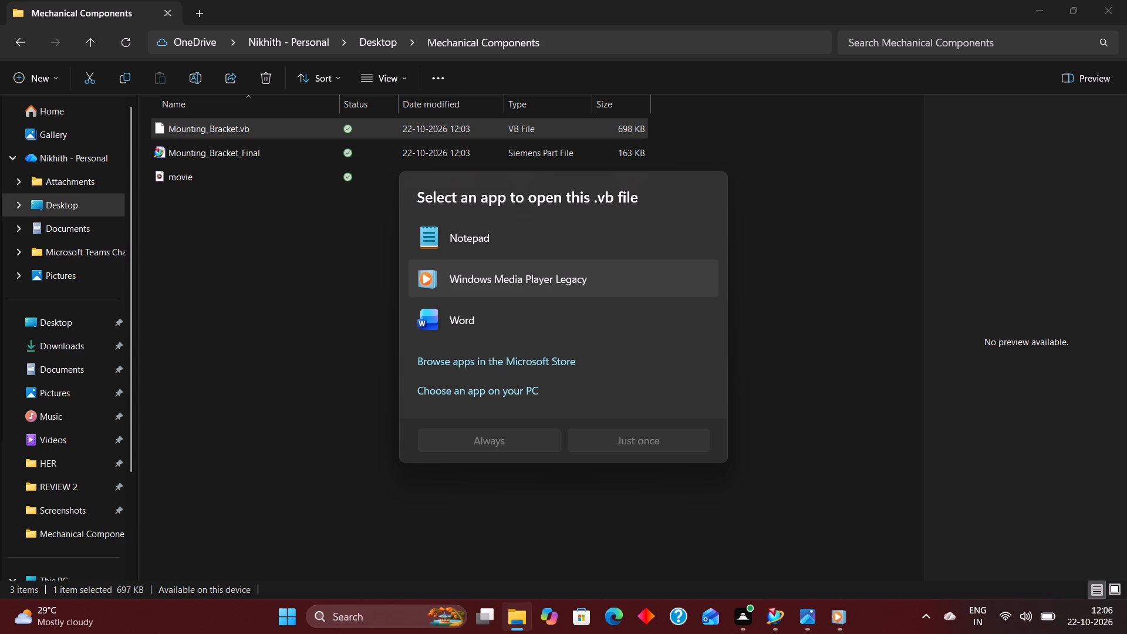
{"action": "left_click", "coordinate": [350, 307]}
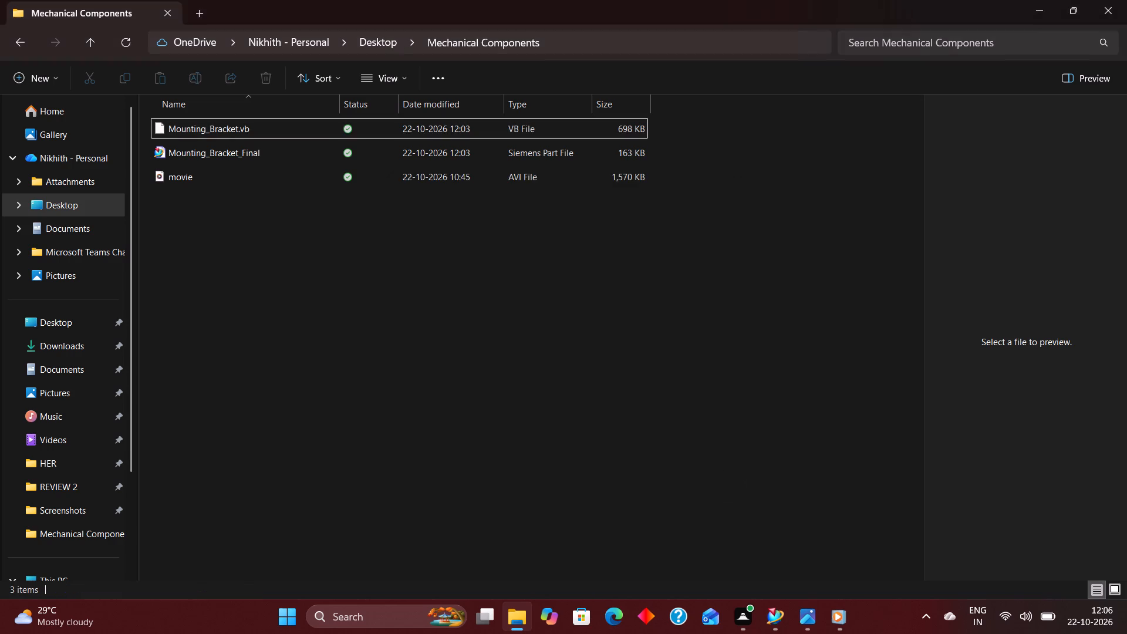
Try to play the movie file from the Mechanical Components folder and close Media Player.
{"action": "double_click", "coordinate": [228, 186]}
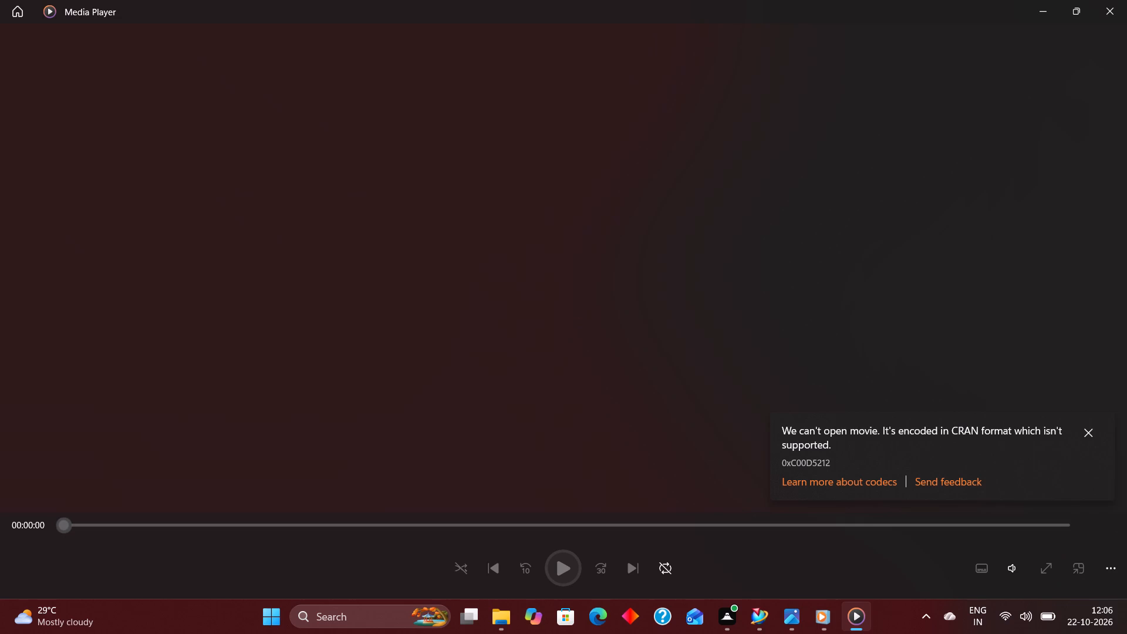
{"action": "left_click", "coordinate": [1092, 431]}
{"action": "left_click", "coordinate": [1111, 9]}
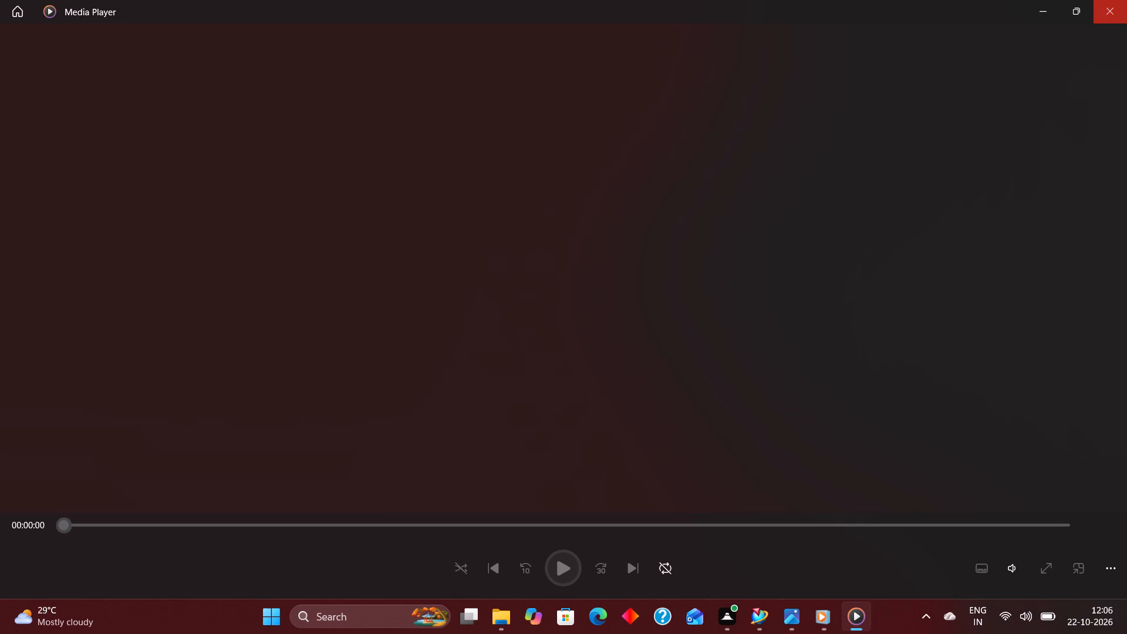
Delete the movie file from the Mechanical Components folder.
{"action": "right_click", "coordinate": [234, 177]}
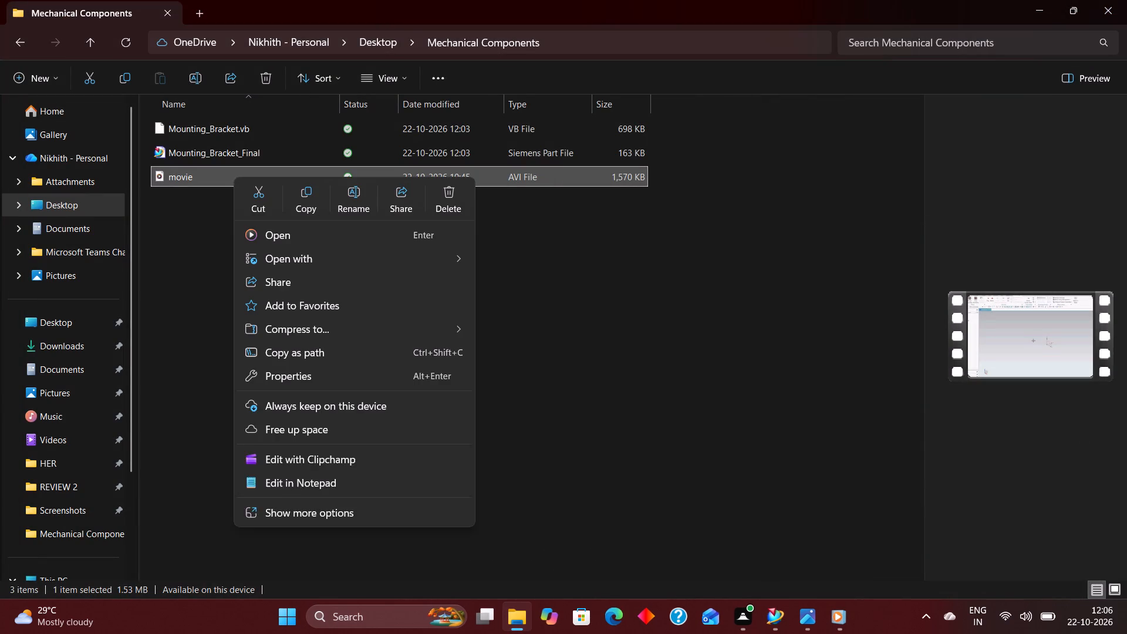
{"action": "left_click", "coordinate": [461, 198]}
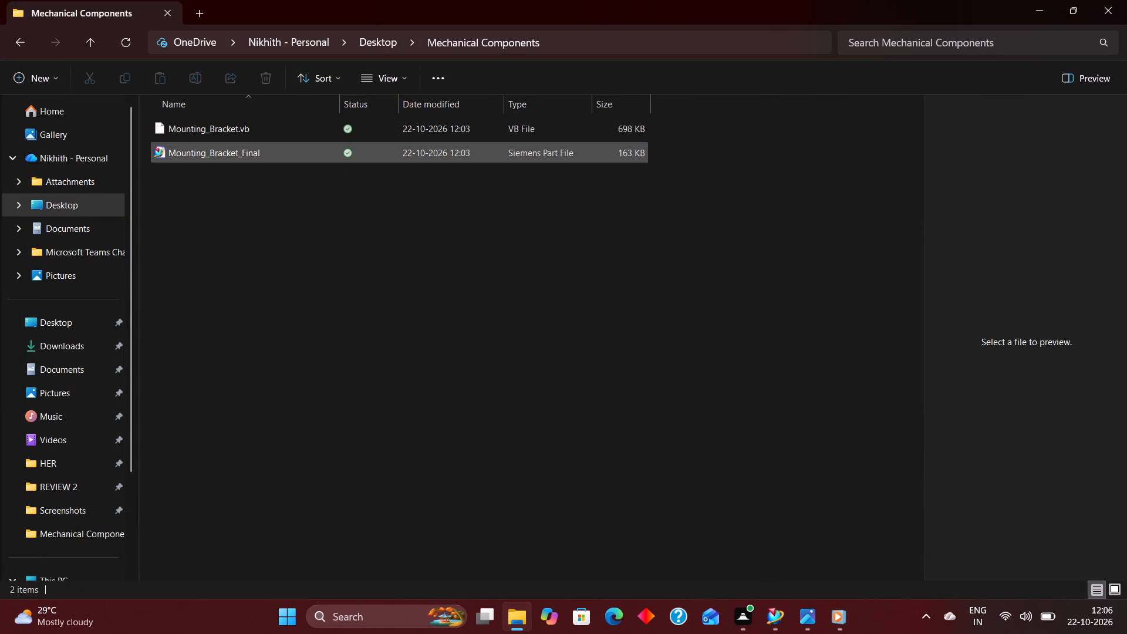
Open the Mounting_Bracket_Final part file in NX to check it, and minimize NX to return to the folder.
{"action": "left_click", "coordinate": [265, 158]}
{"action": "double_click", "coordinate": [265, 158]}
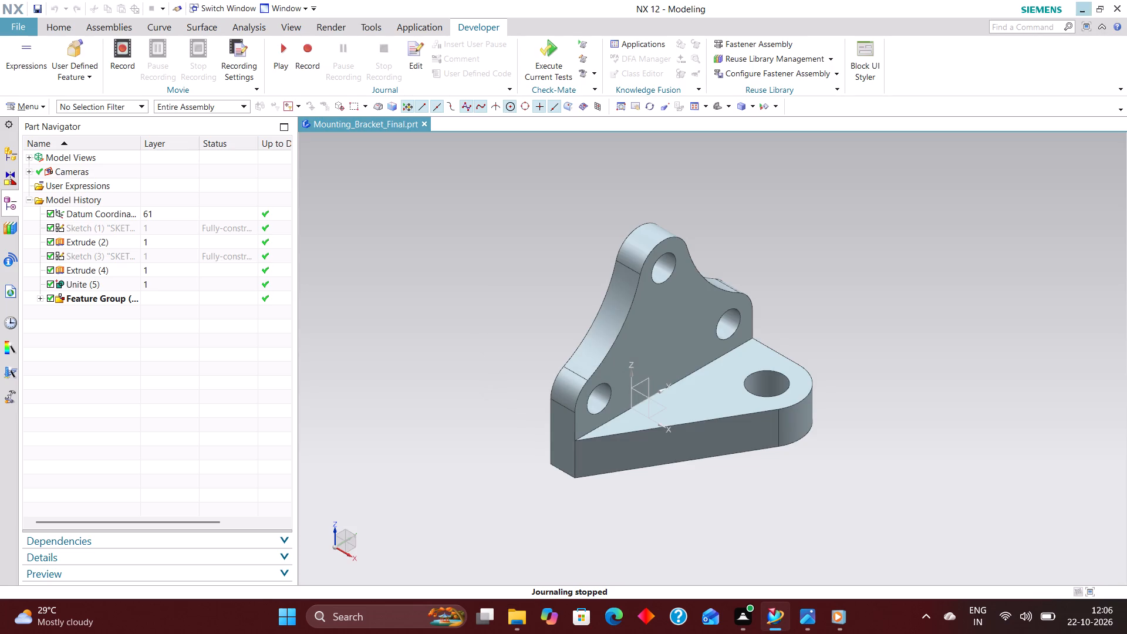
{"action": "left_click", "coordinate": [1077, 11]}
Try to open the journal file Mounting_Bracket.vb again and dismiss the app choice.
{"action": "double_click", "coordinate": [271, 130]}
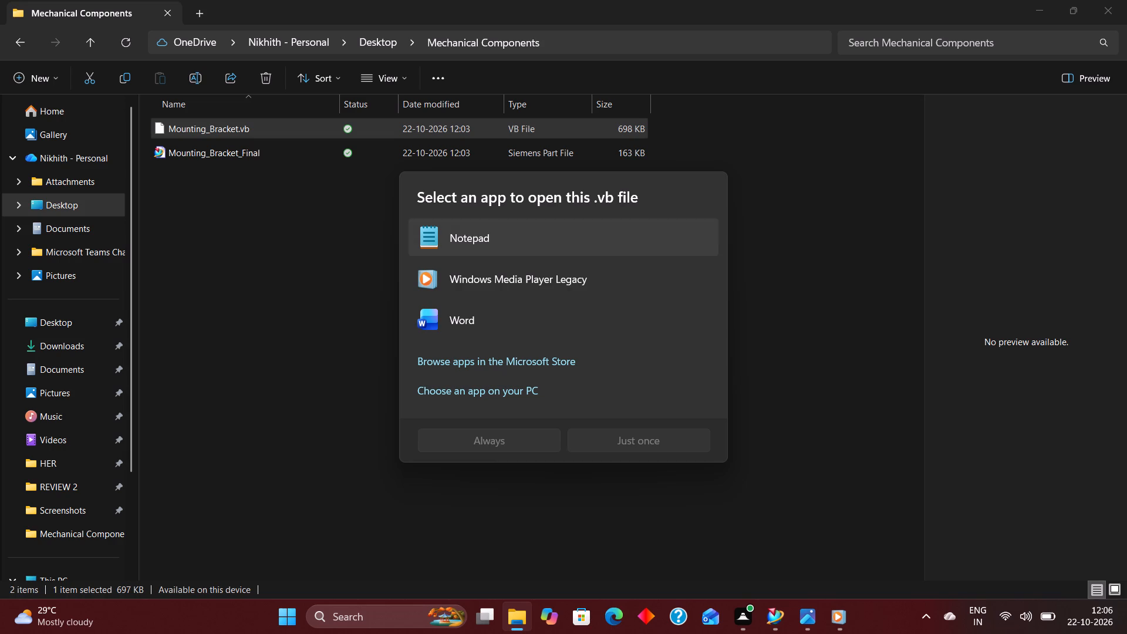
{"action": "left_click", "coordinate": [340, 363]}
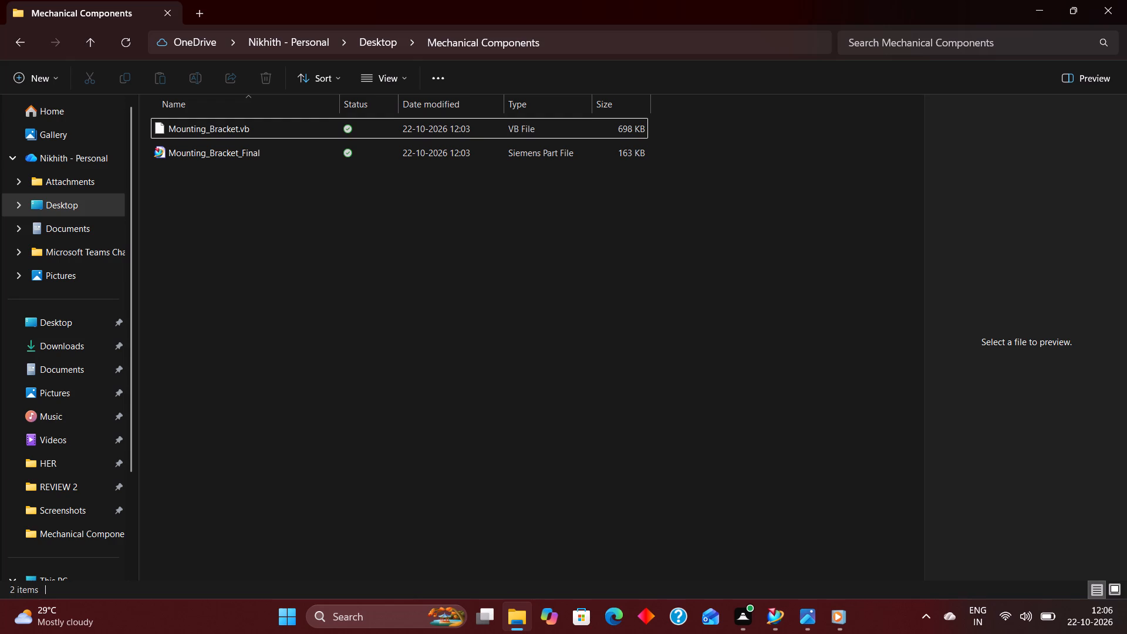
Switch to NX to view the bracket model, and return to the Mechanical Components folder in File Explorer.
{"action": "left_click", "coordinate": [778, 620]}
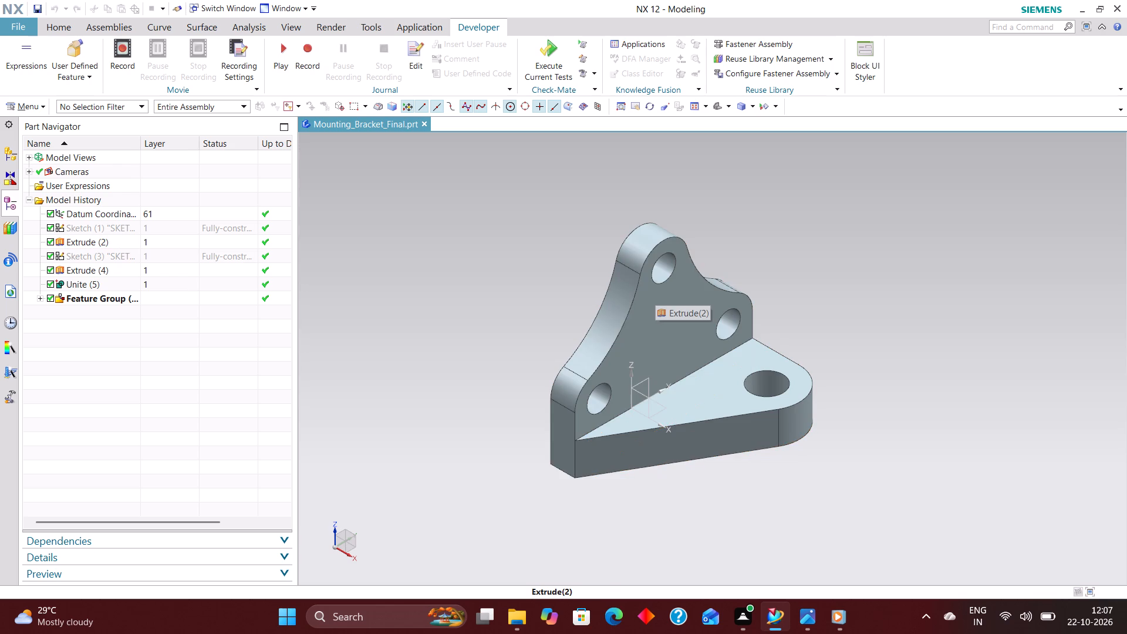
{"action": "left_click", "coordinate": [518, 622]}
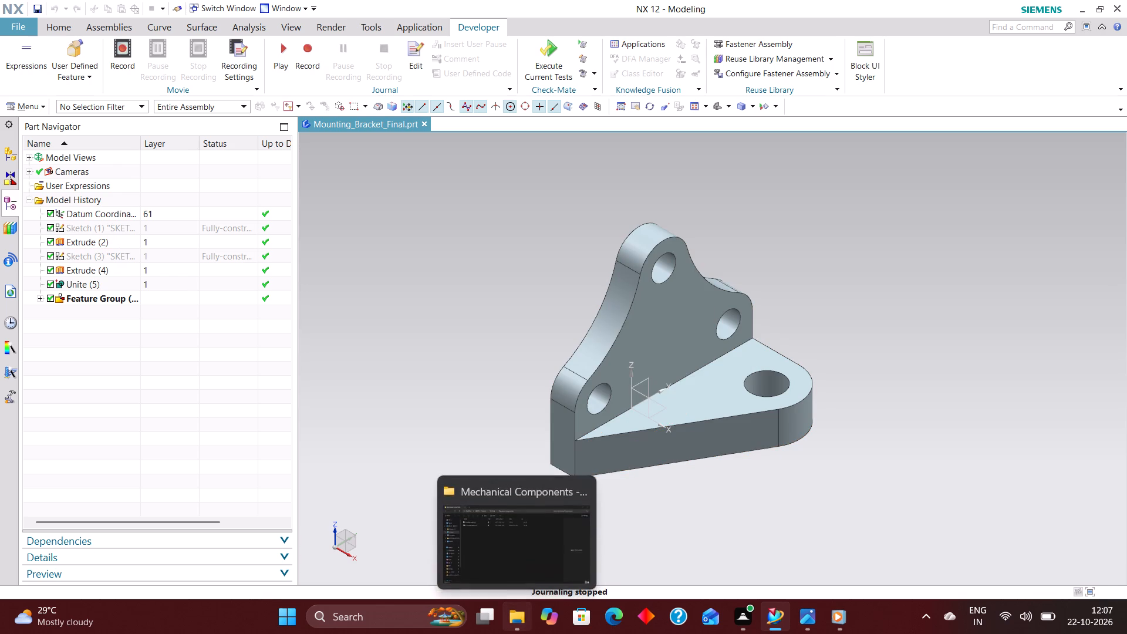